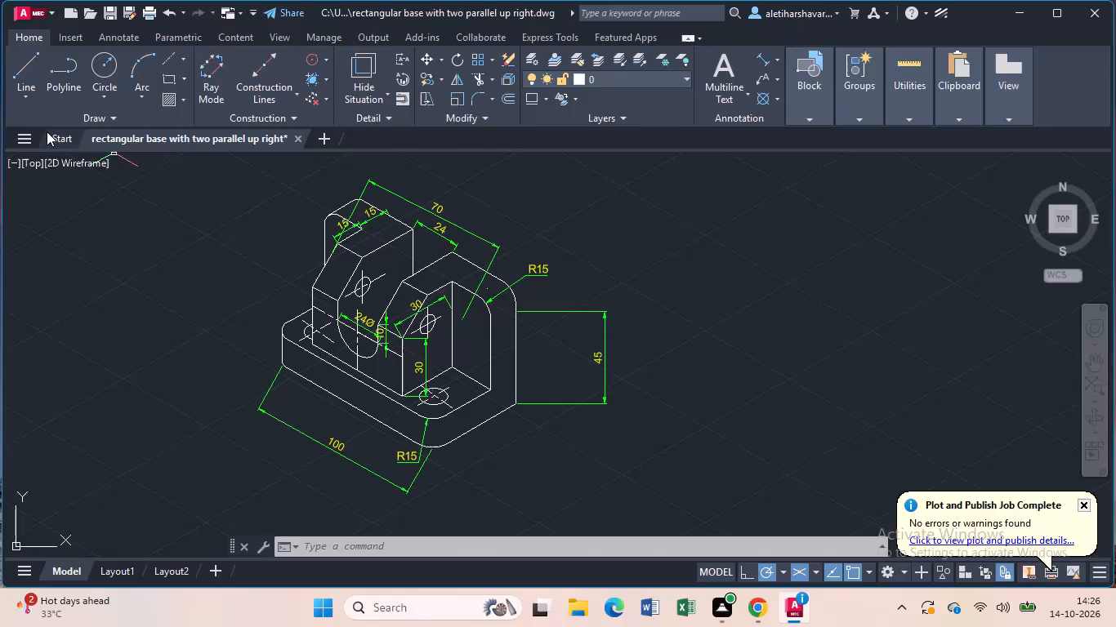
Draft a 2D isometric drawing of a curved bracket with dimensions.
Turn off command log recording with LOGFILEOFF.
left_click(346, 549)
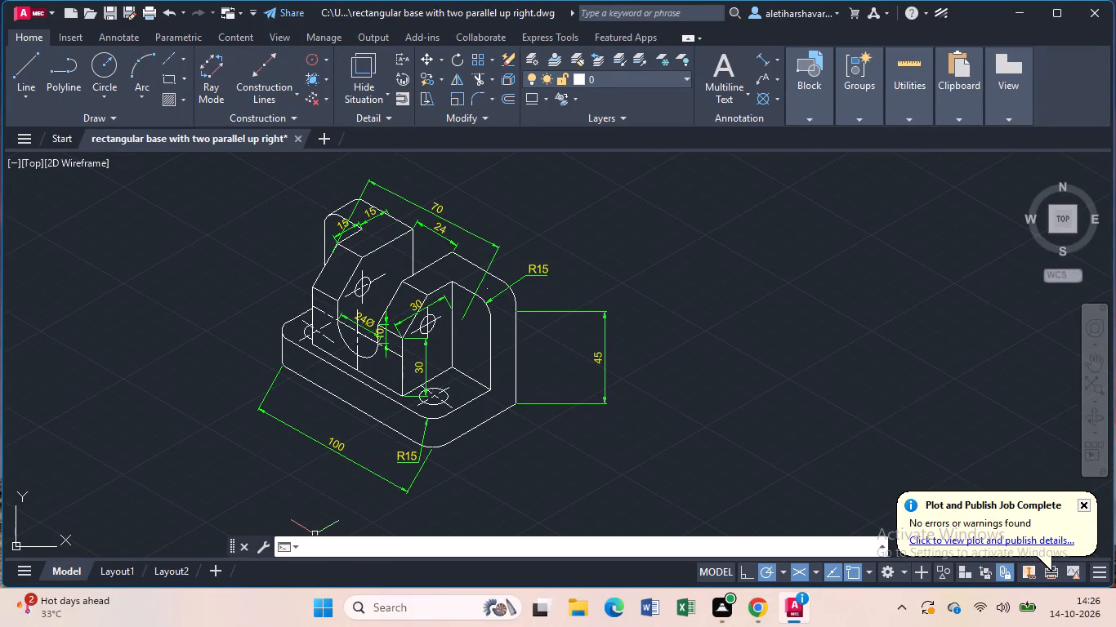
type("lo")
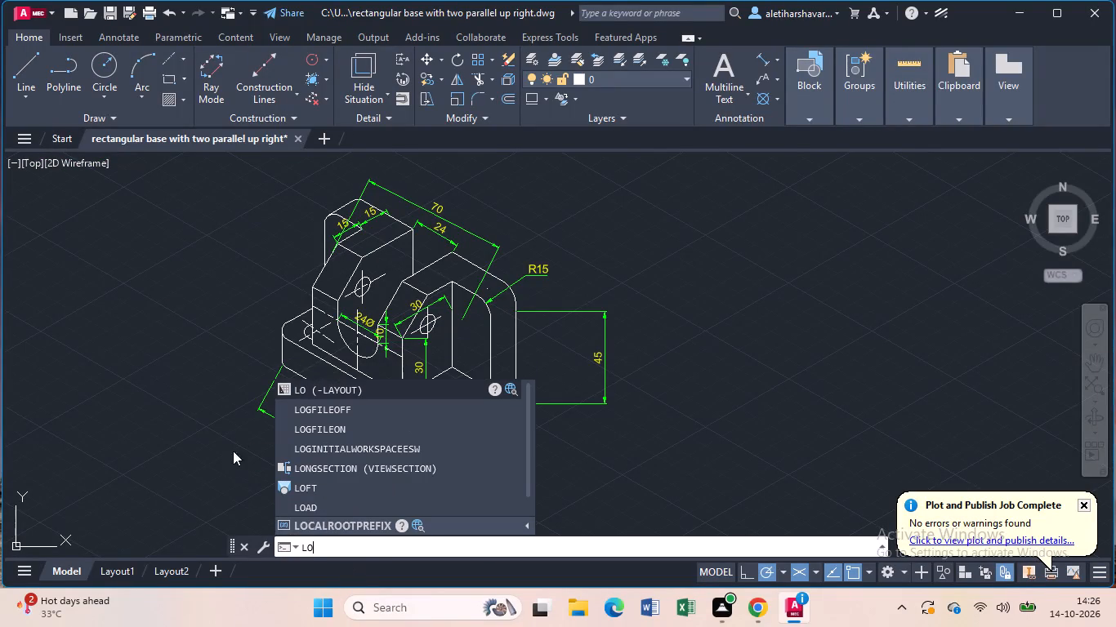
left_click(328, 401)
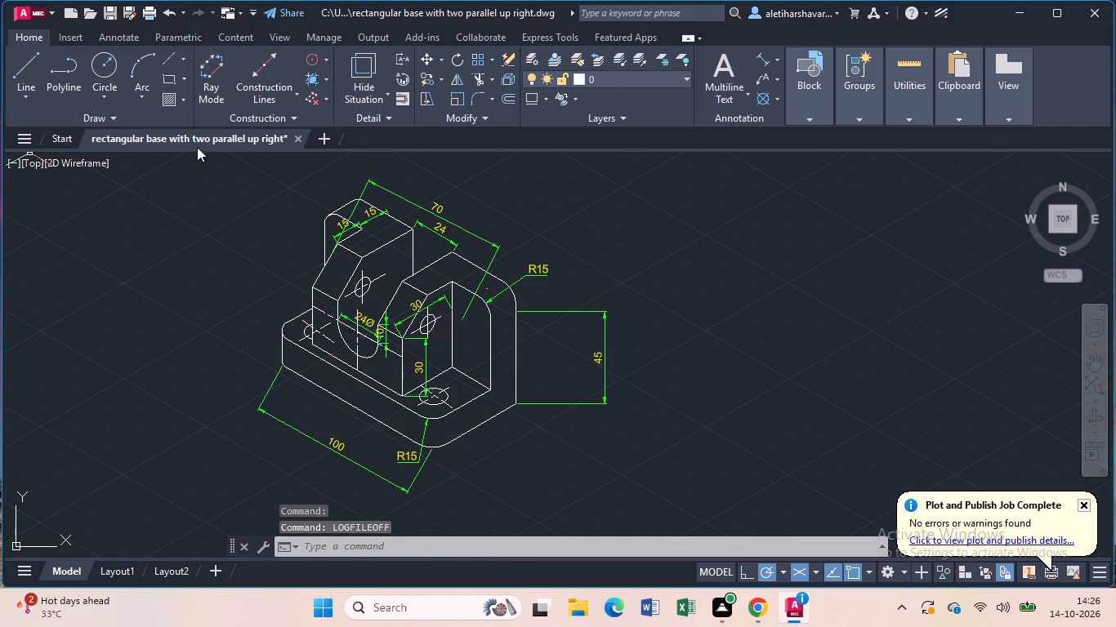
Close the drawing of the rectangular base with two parallel uprights without saving its changes.
left_click(300, 139)
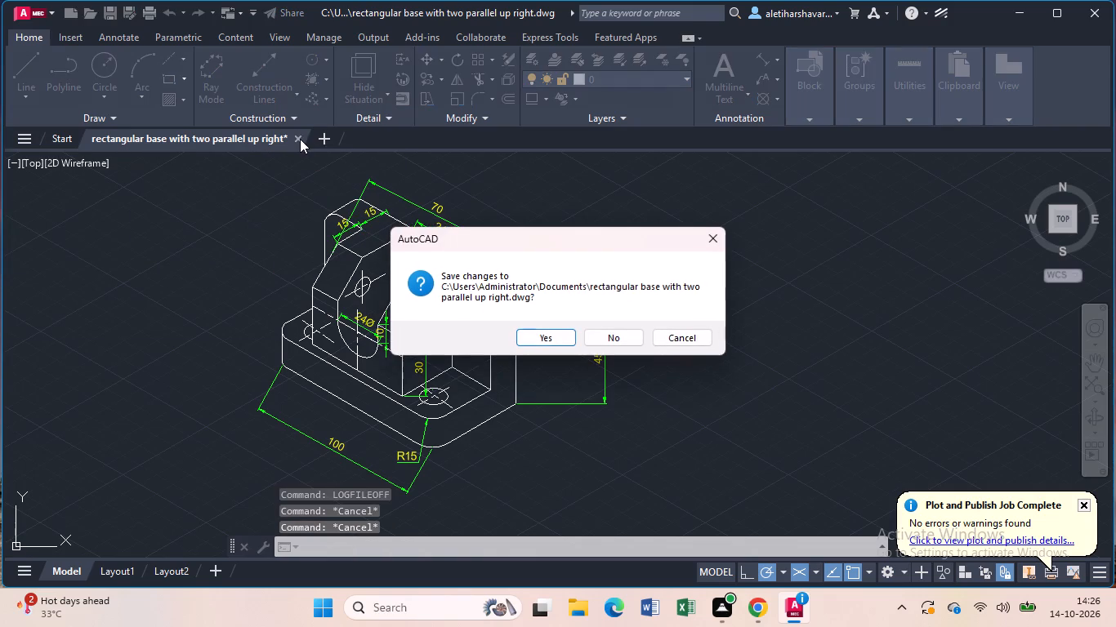
left_click(598, 336)
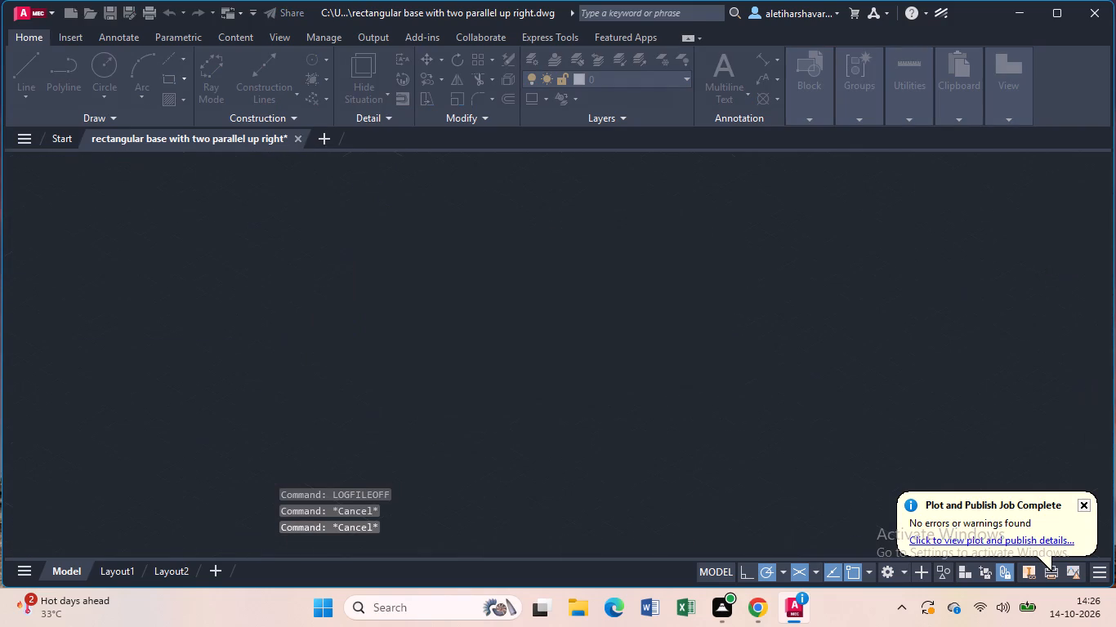
Create a new blank drawing from the acadiso.dwt template.
left_click(122, 332)
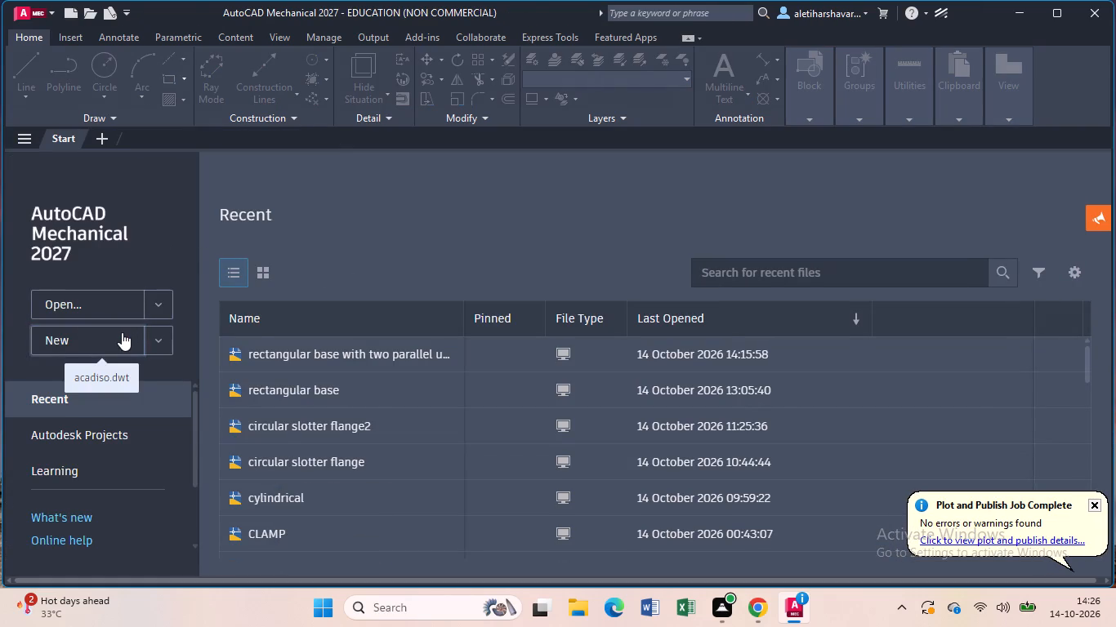
left_click(174, 271)
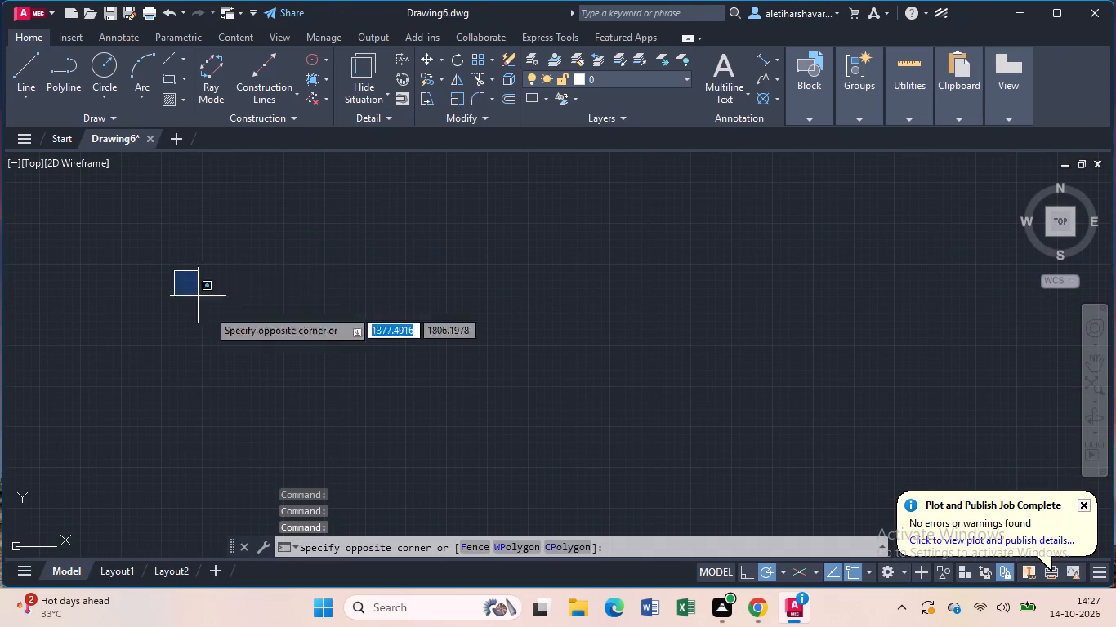
left_click(275, 365)
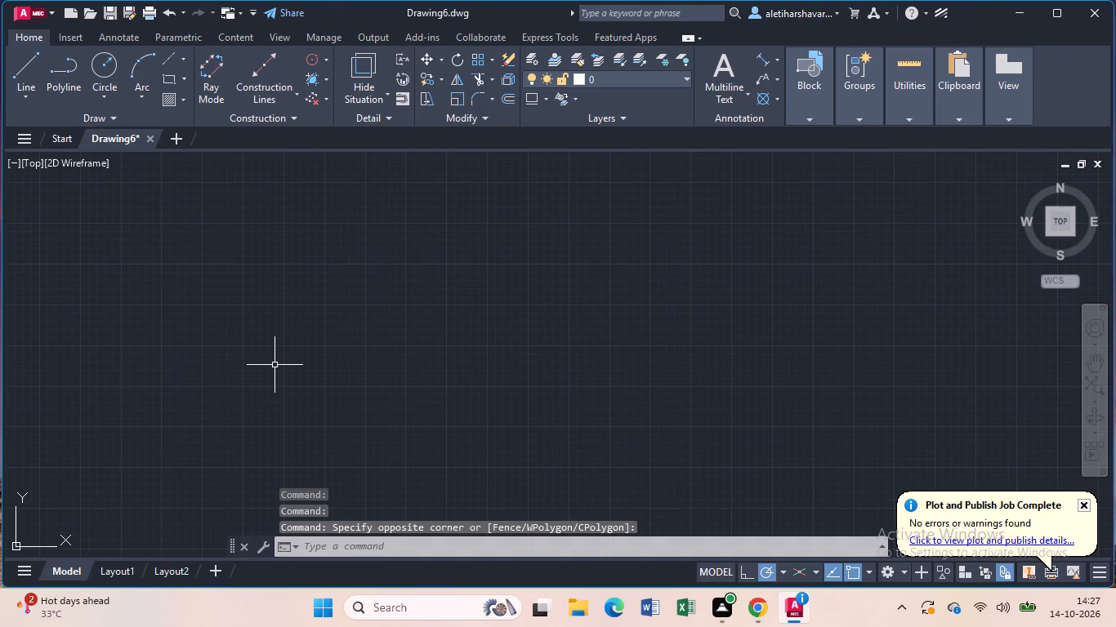
Turn on command log recording for the new drawing with LOGFILEON.
type("lo")
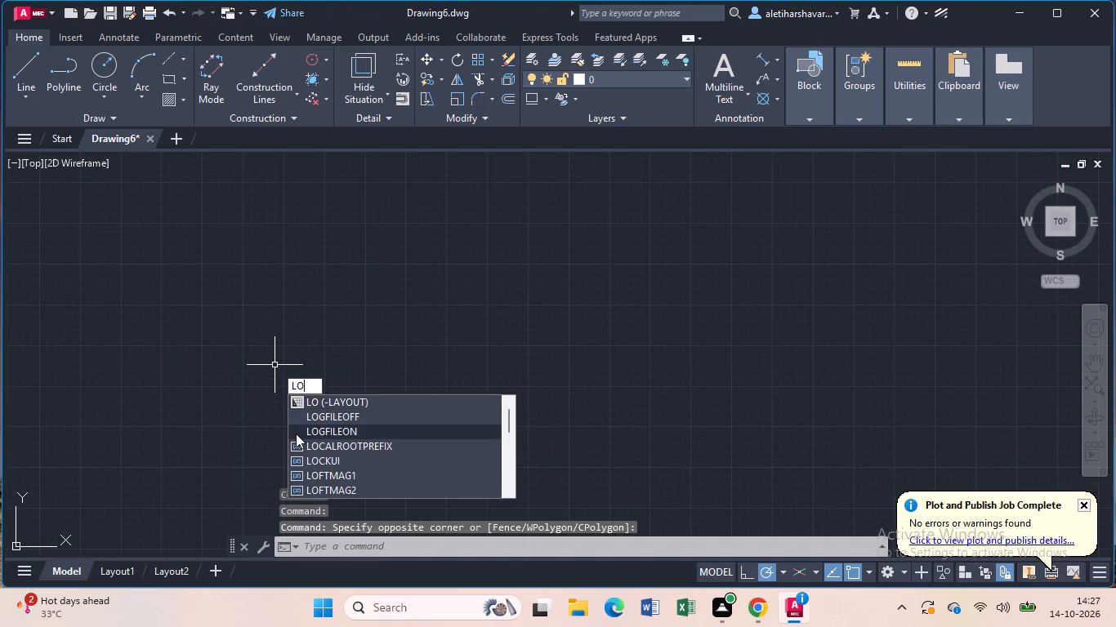
left_click(310, 431)
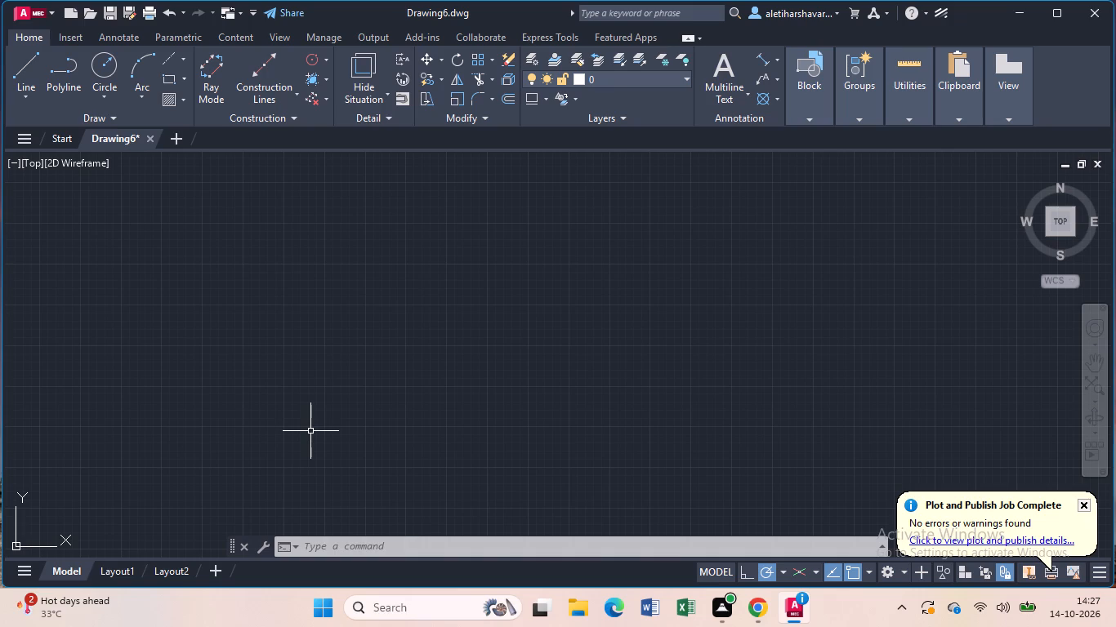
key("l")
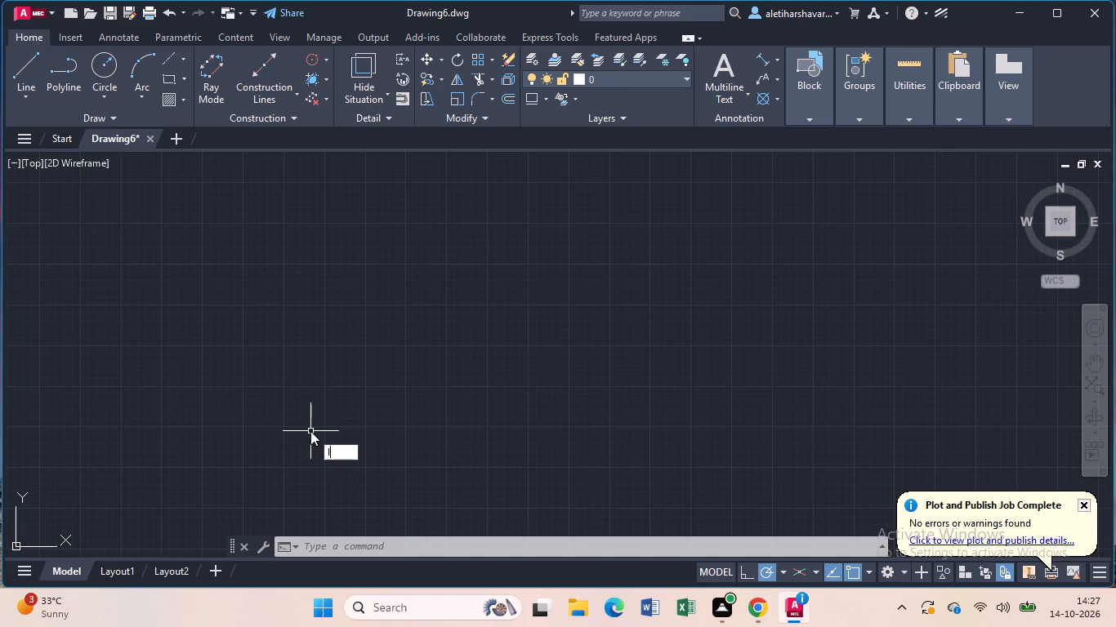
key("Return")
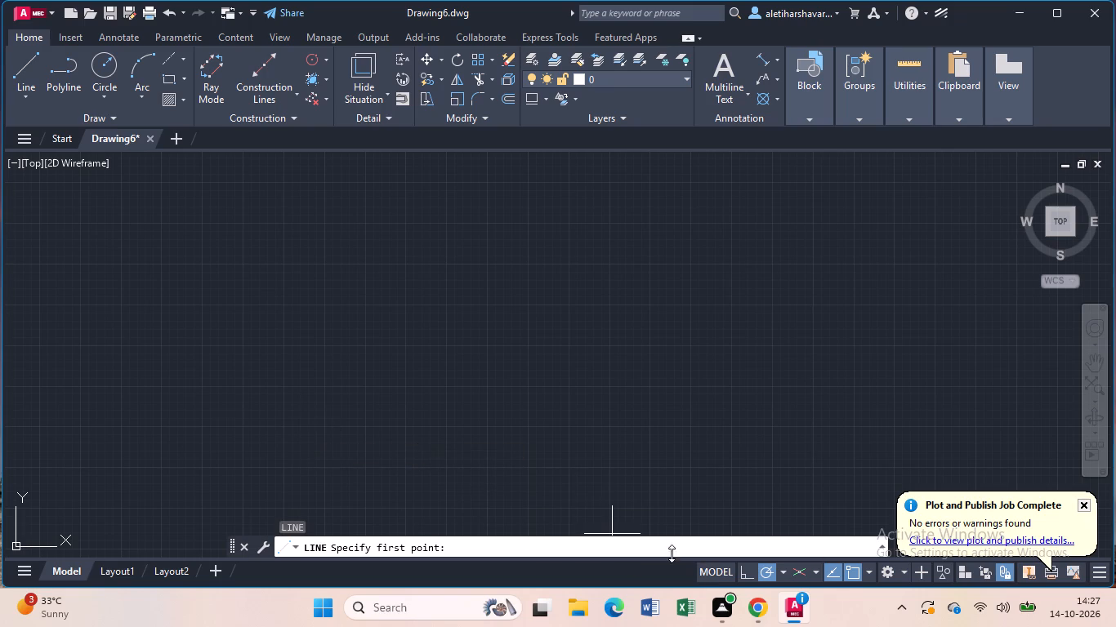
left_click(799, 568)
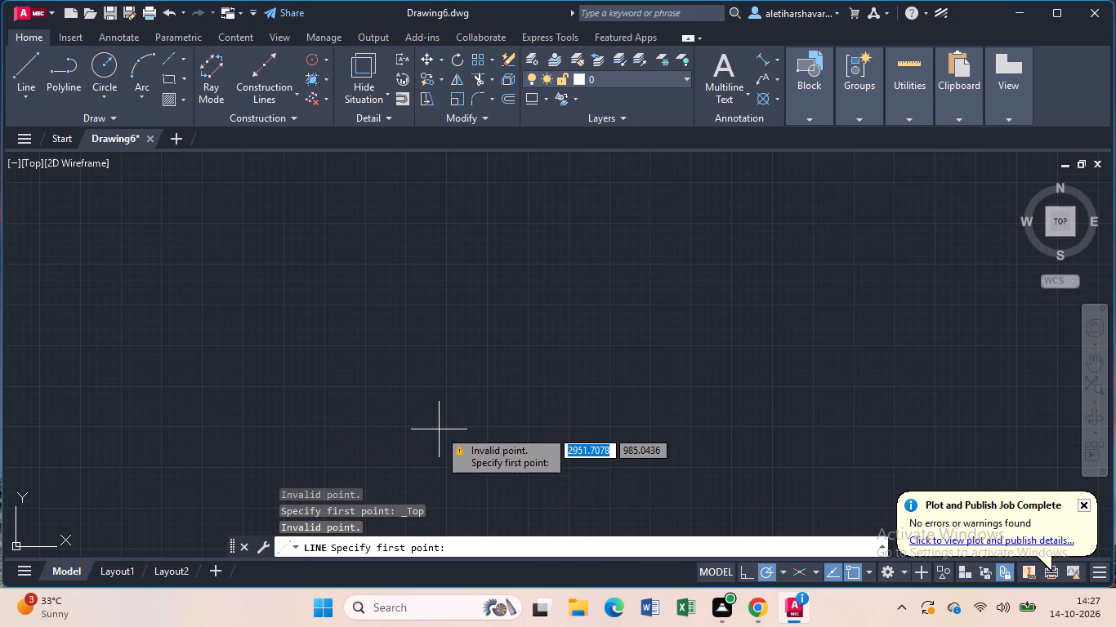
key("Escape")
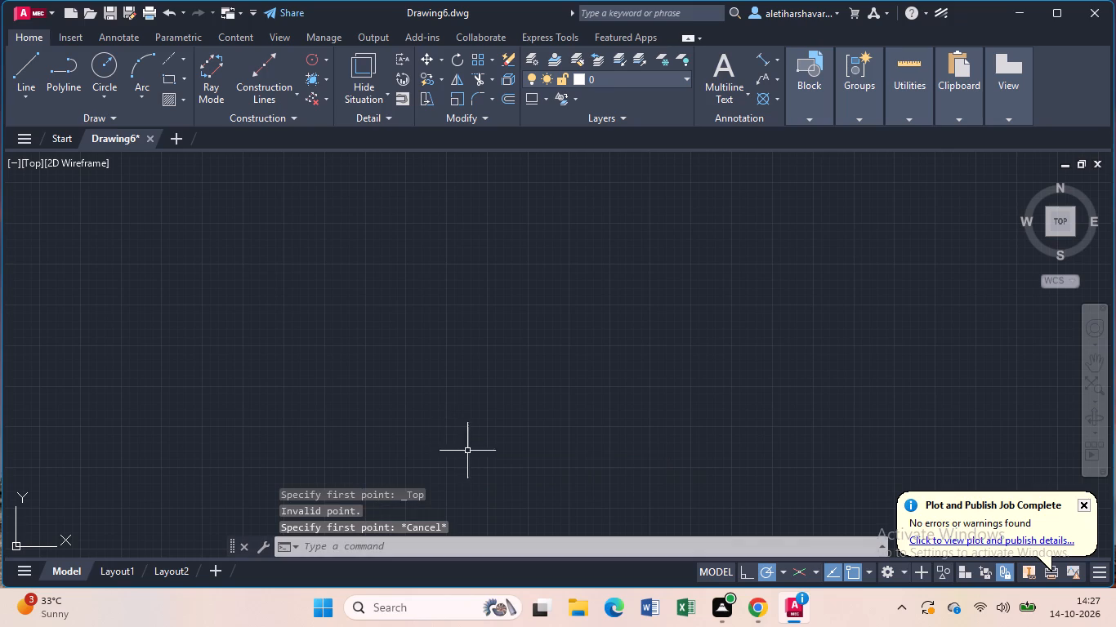
Turn on isometric drafting with the top isoplane active.
left_click(805, 574)
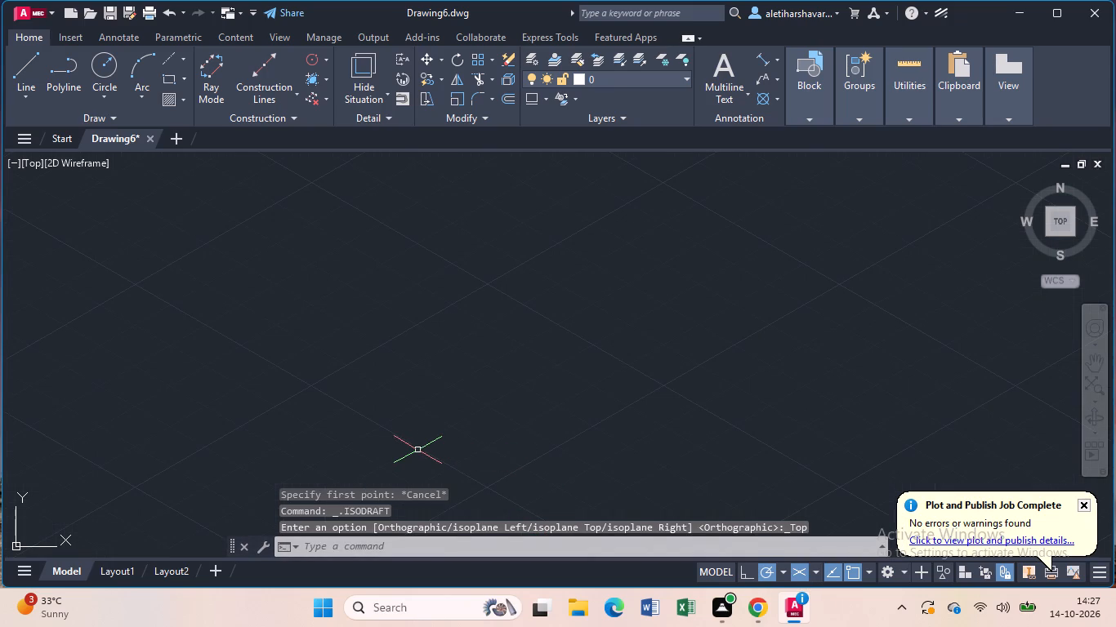
Draw a first Line segment 28 units long at 30° from a point in the empty drawing area.
key("l")
key("Return")
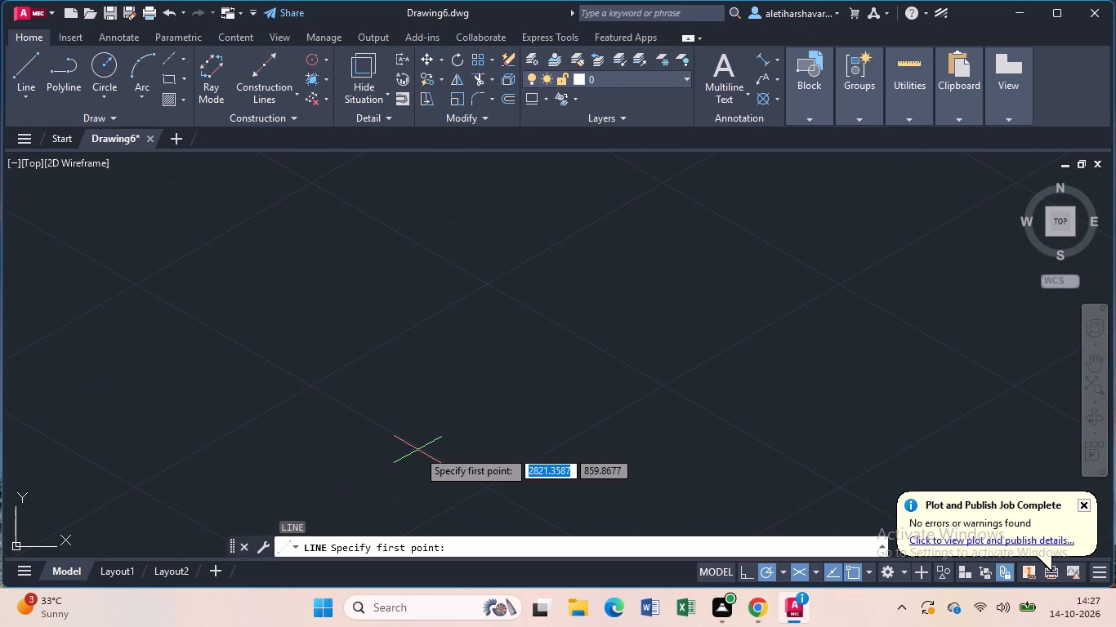
left_click(436, 459)
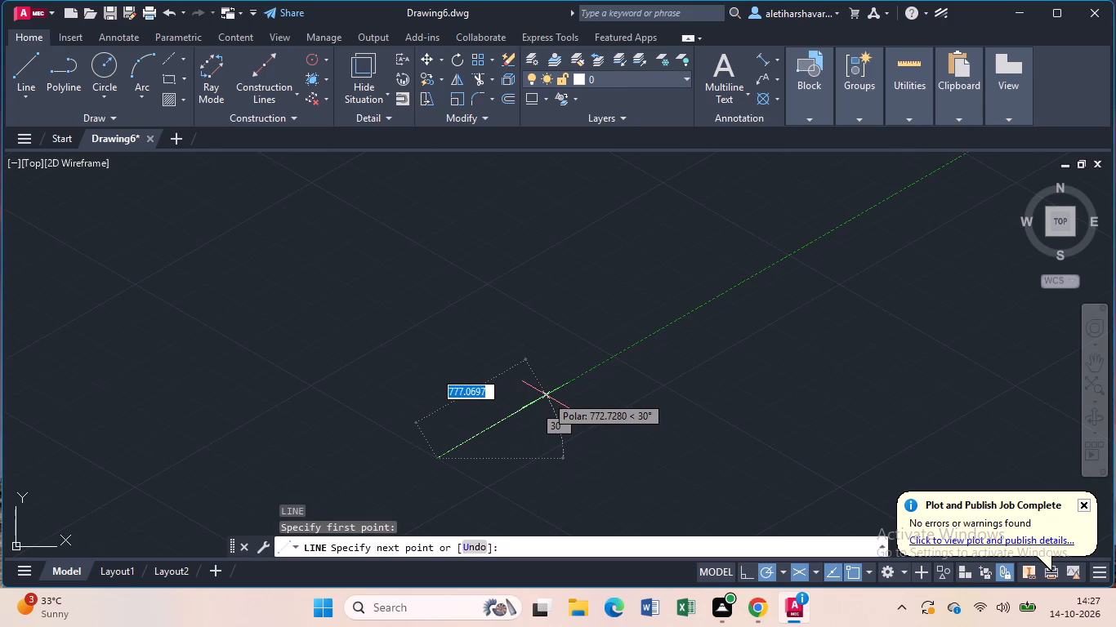
key("2")
key("8")
key("Return")
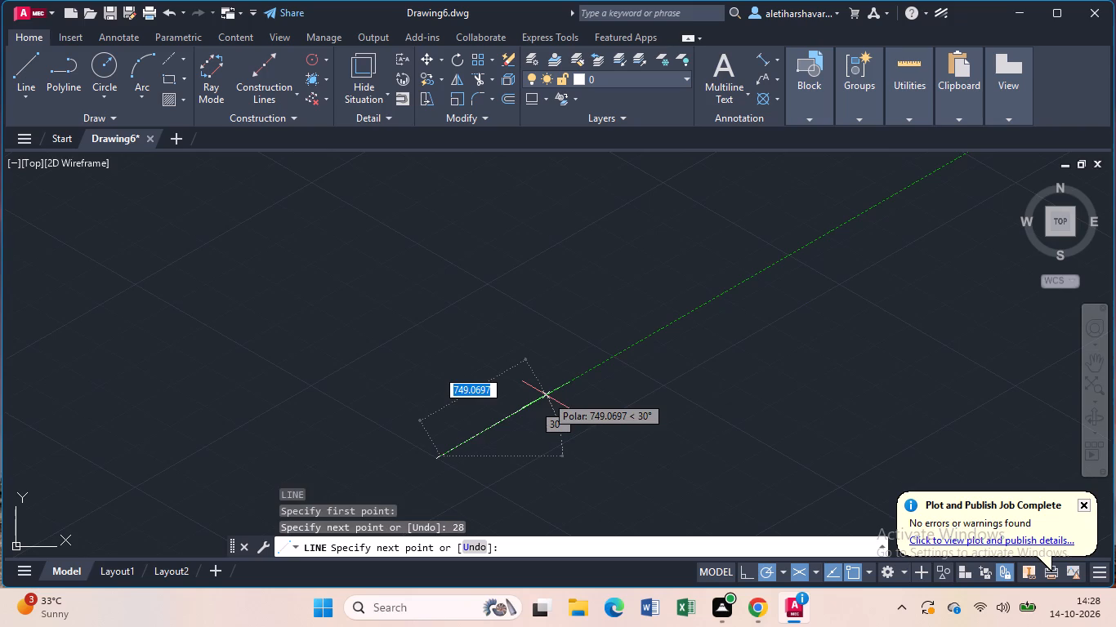
Continue the line vertically upward at 90° from the upper end of the 28-unit segment.
scroll(463, 353, "up", 1)
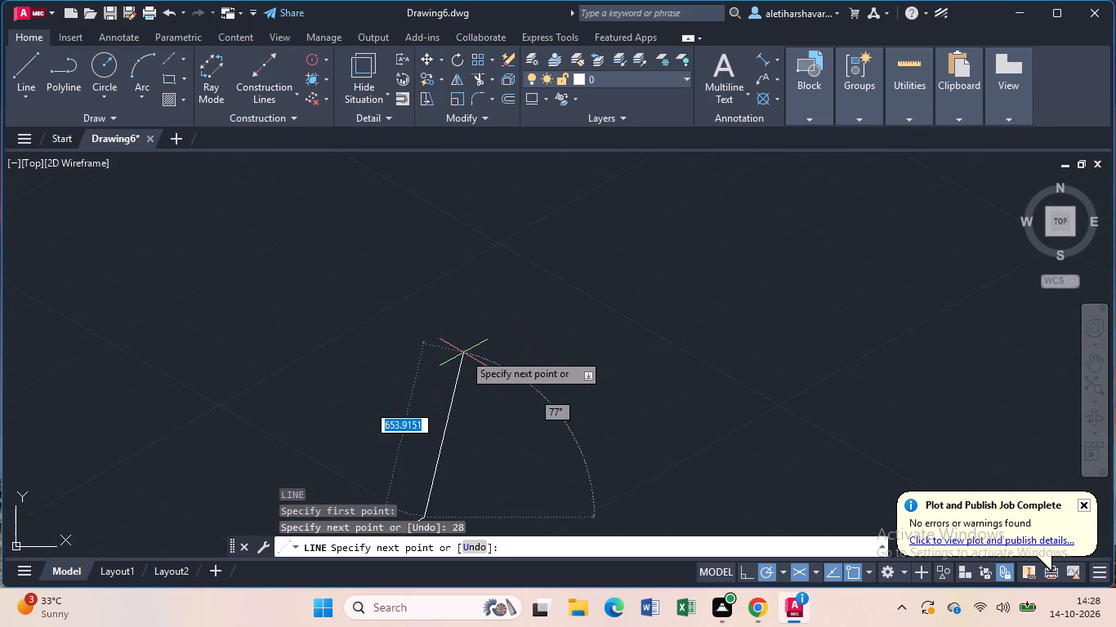
scroll(463, 353, "up", 1)
middle_click_drag(457, 503, 480, 300)
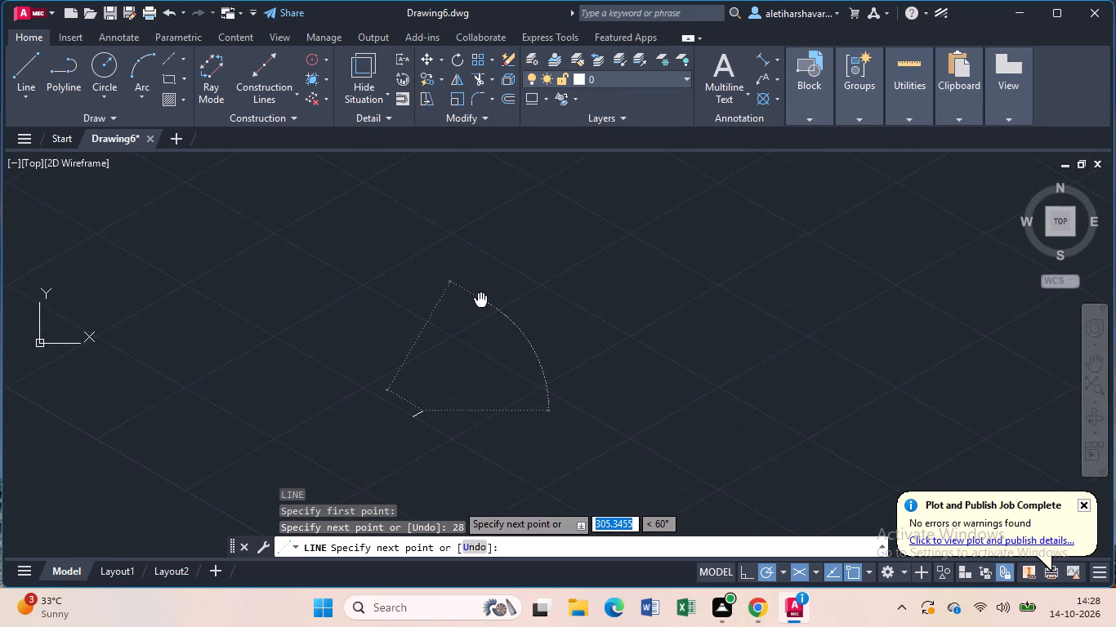
middle_click_drag(480, 300, 480, 299)
scroll(480, 299, "up", 2)
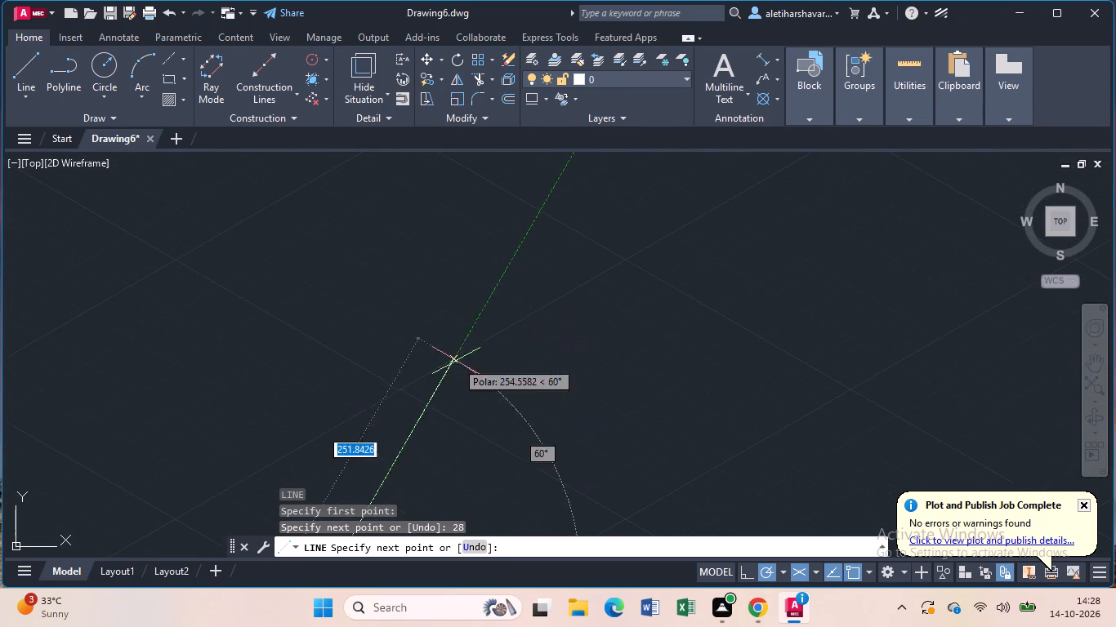
middle_click_drag(373, 432, 436, 197)
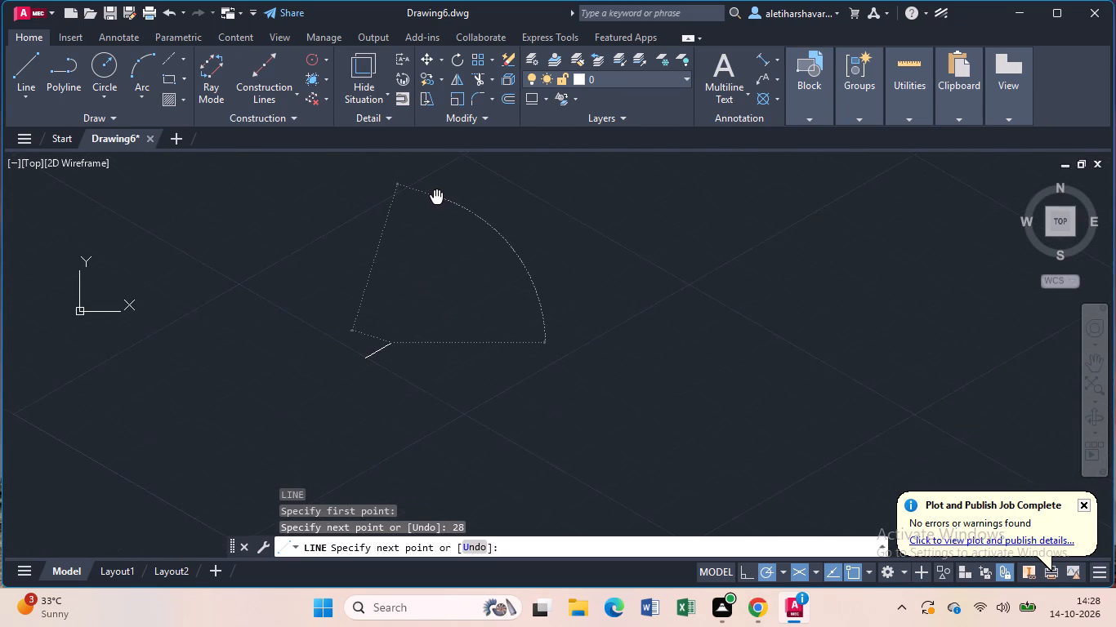
middle_click_drag(436, 197, 436, 195)
middle_click_drag(389, 298, 389, 299)
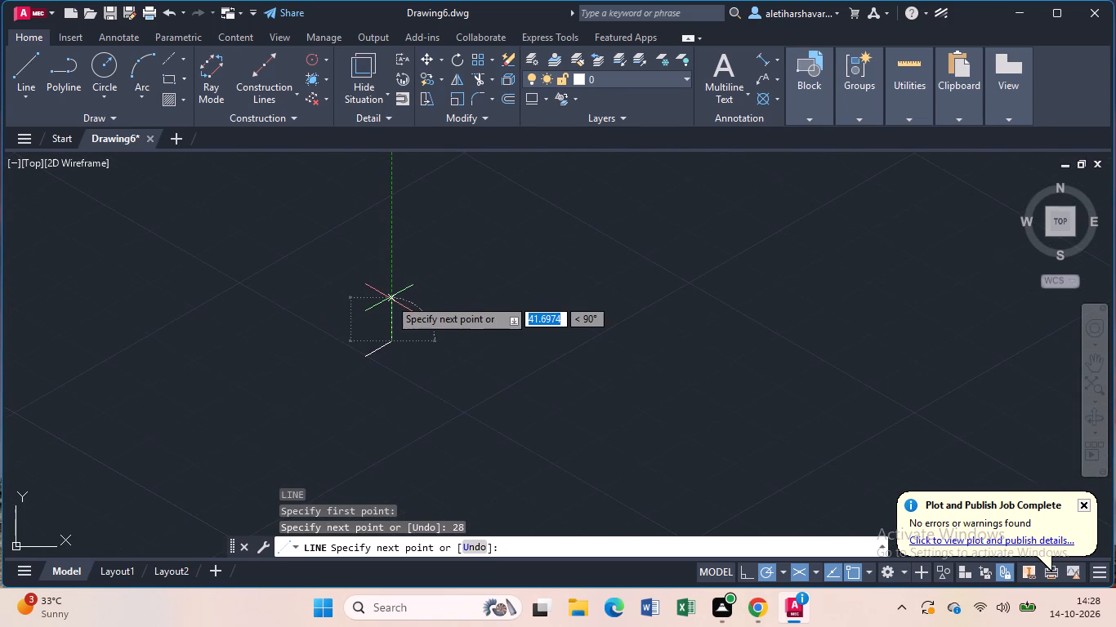
middle_click_drag(389, 299, 385, 291)
scroll(385, 291, "up", 3)
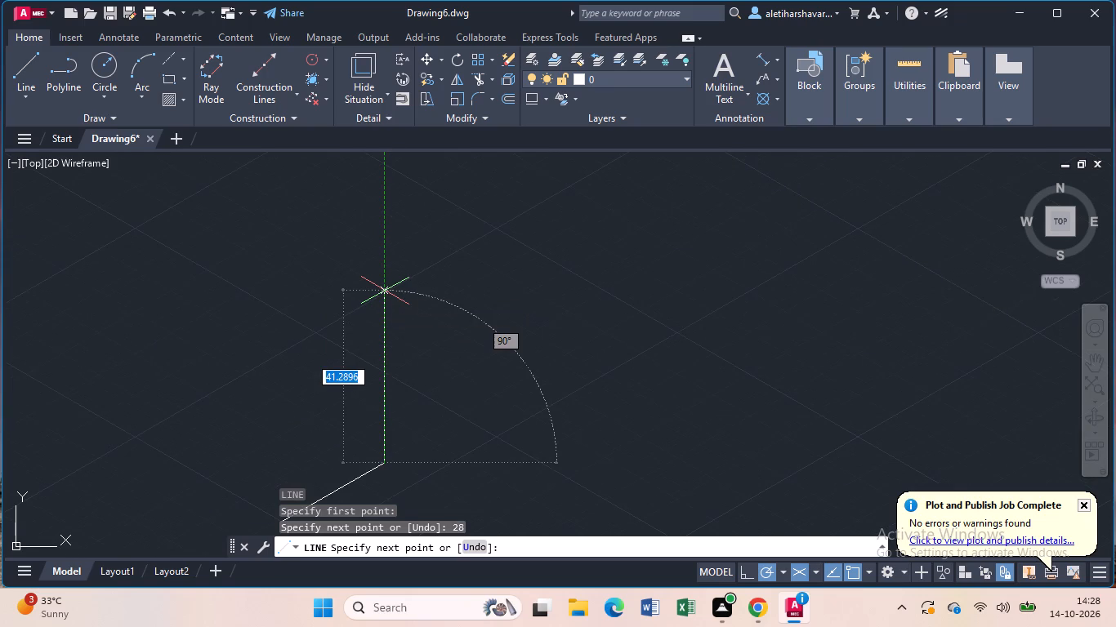
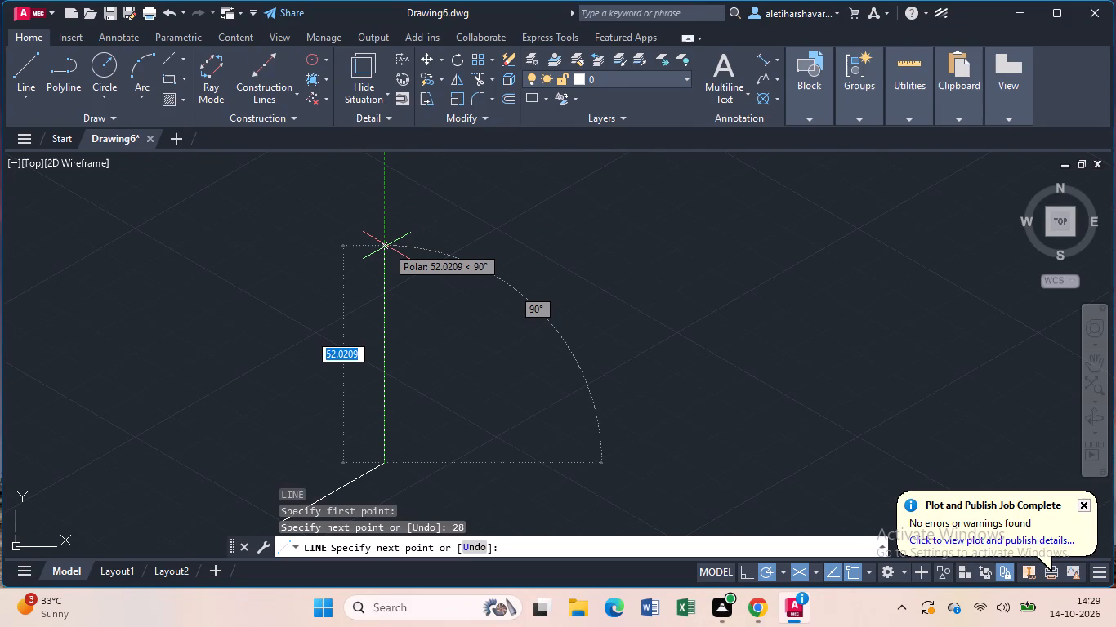
Make the vertical segment 20 units long, and continue the line 48 units at 30° from its top.
type("20")
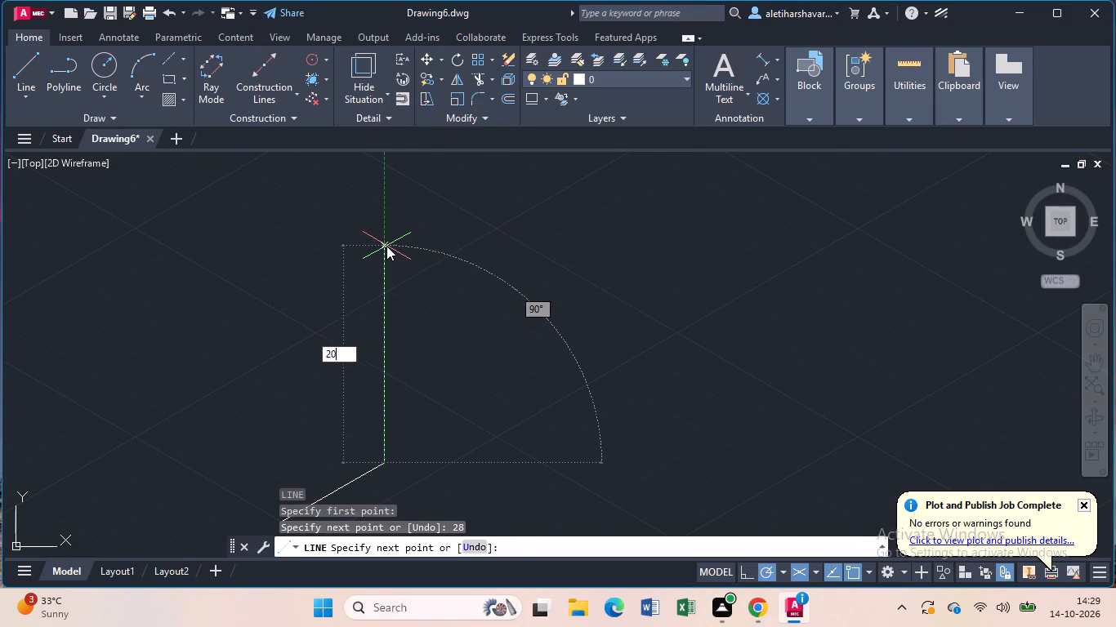
key("Return")
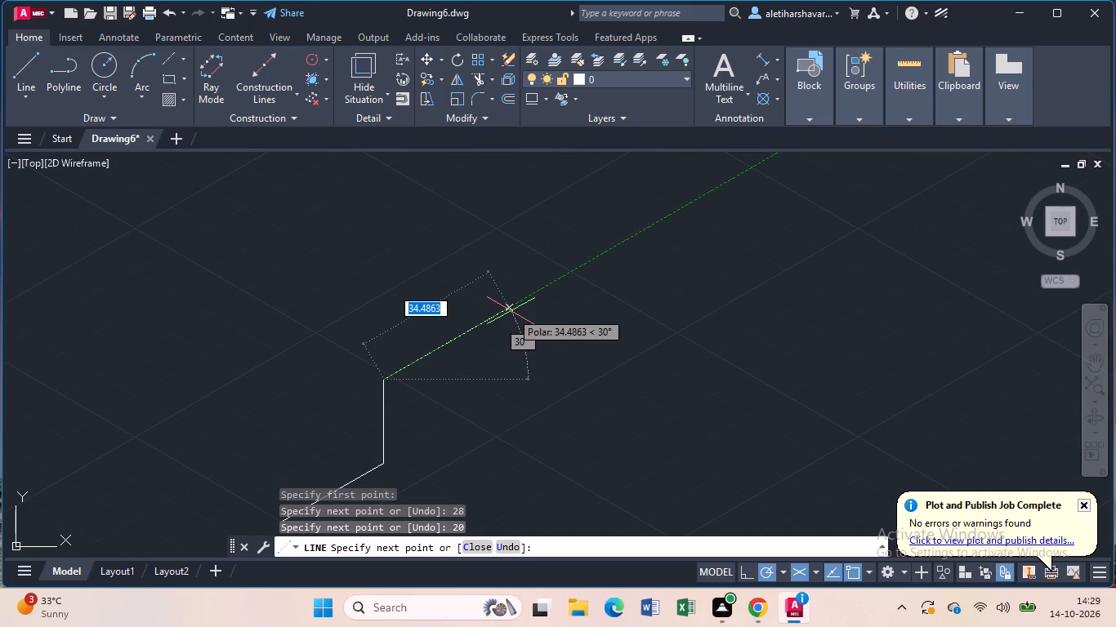
key("4")
key("8")
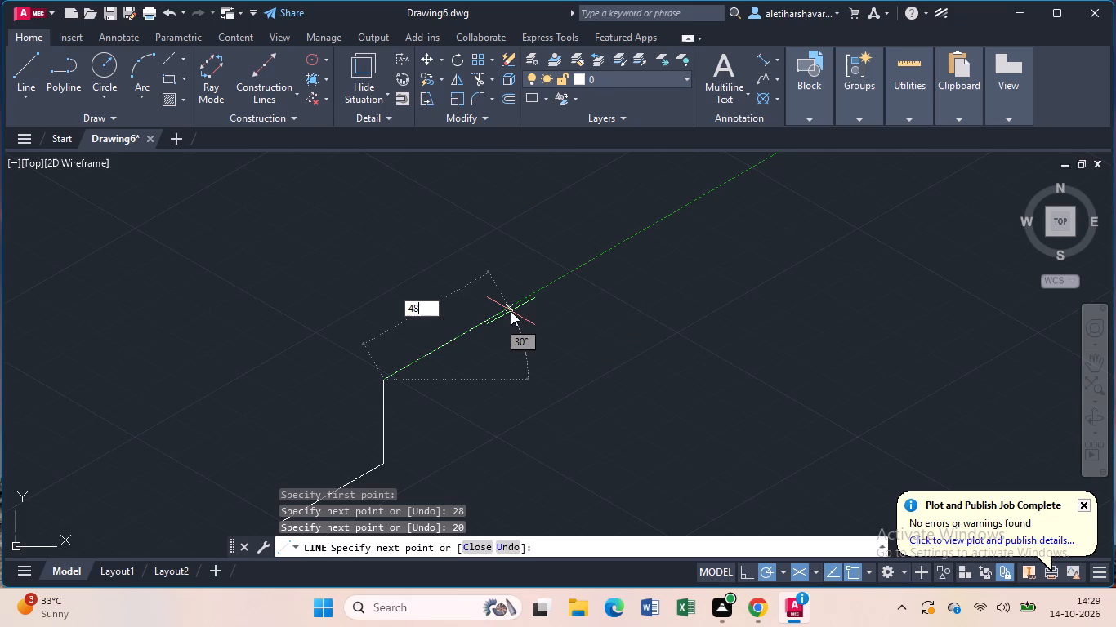
key("Return")
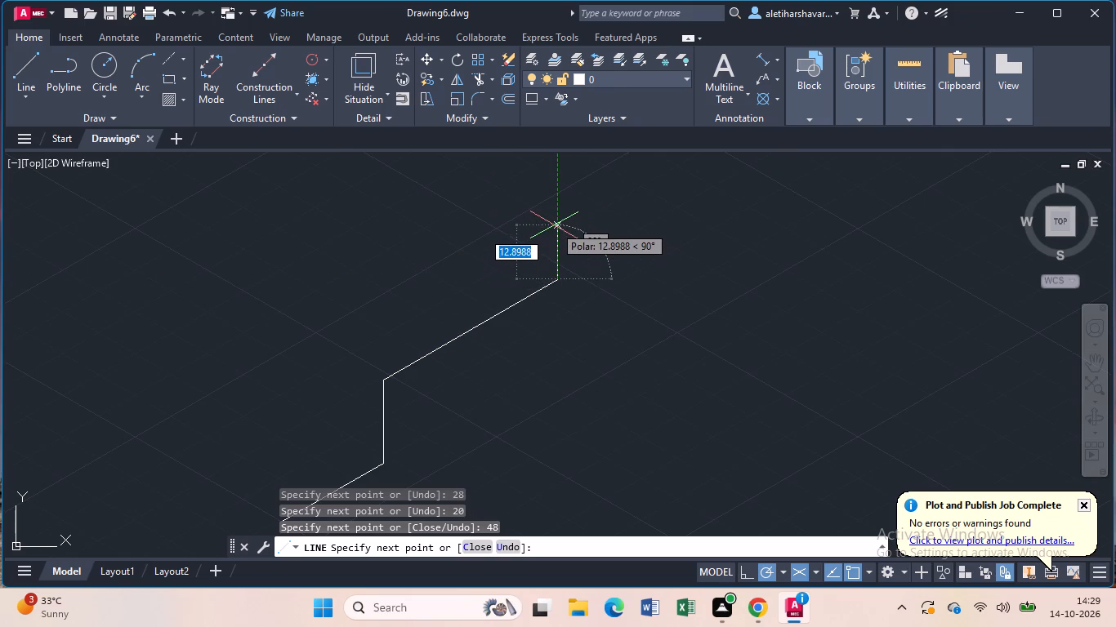
Continue the outline 20 units vertically upward, and run it back 48 units at 210°.
key("2")
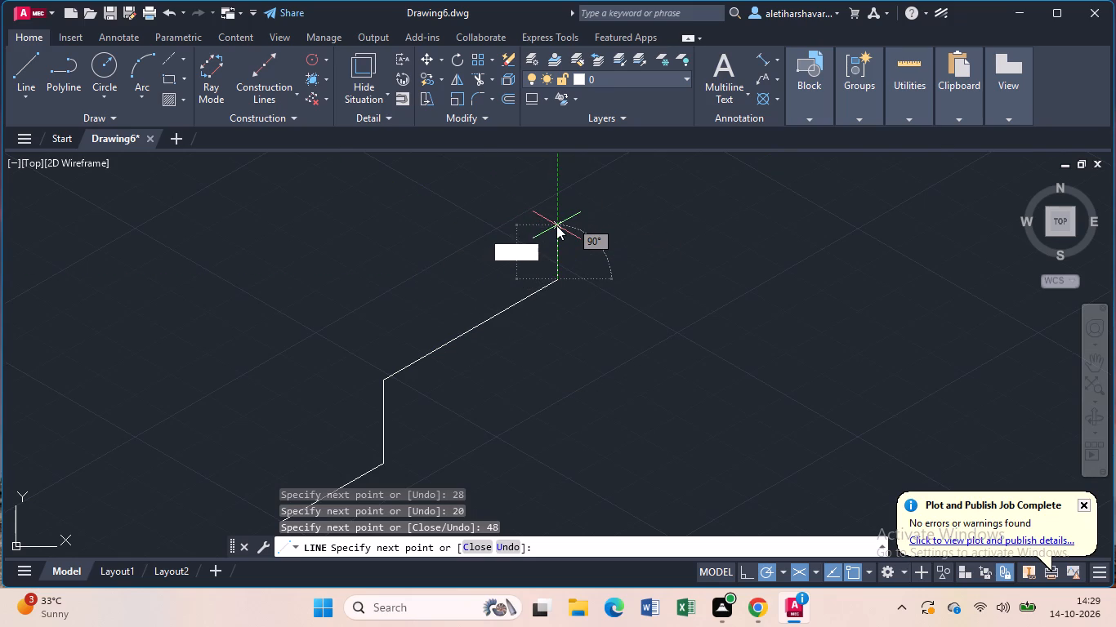
key("0")
key("Return")
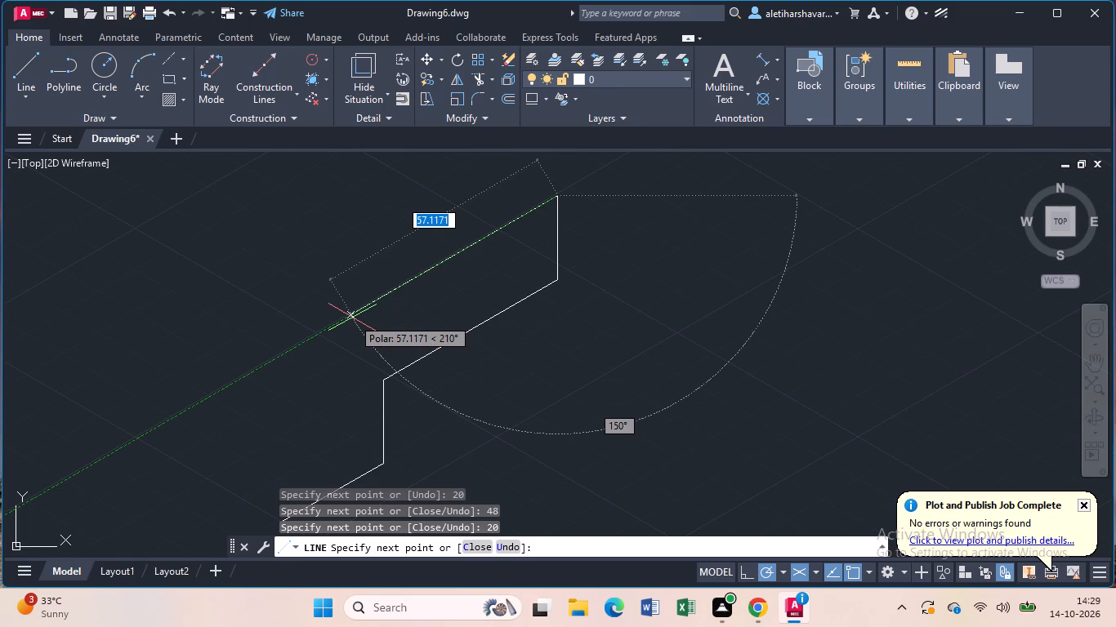
key("4")
key("8")
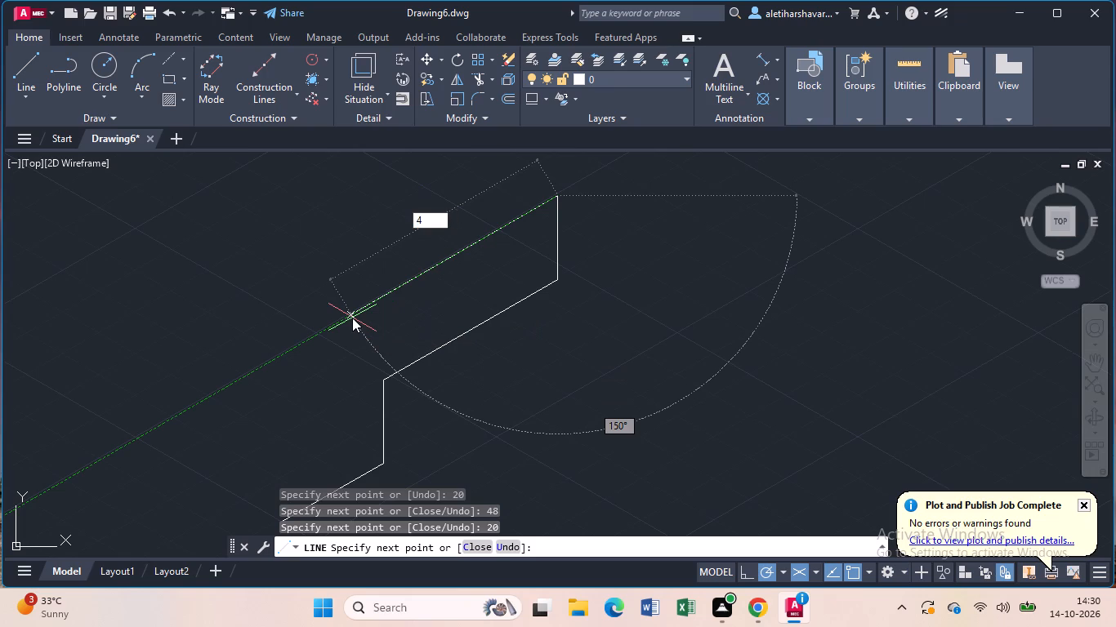
key("Return")
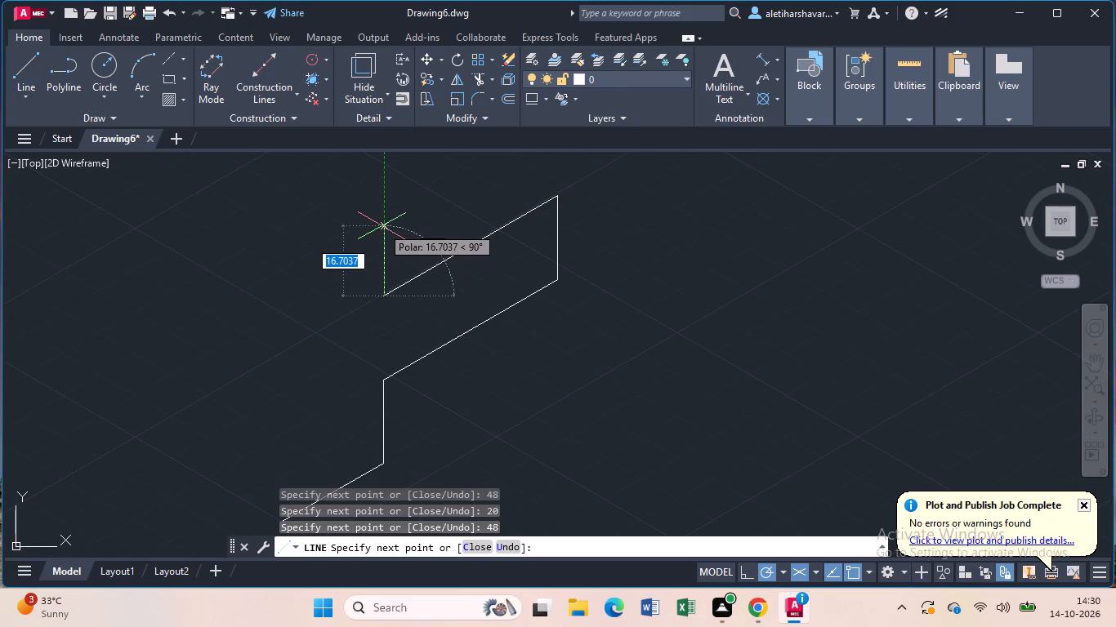
Continue the outline 20 units vertically upward at 90°, and add a 48-unit segment at 150°.
key("2")
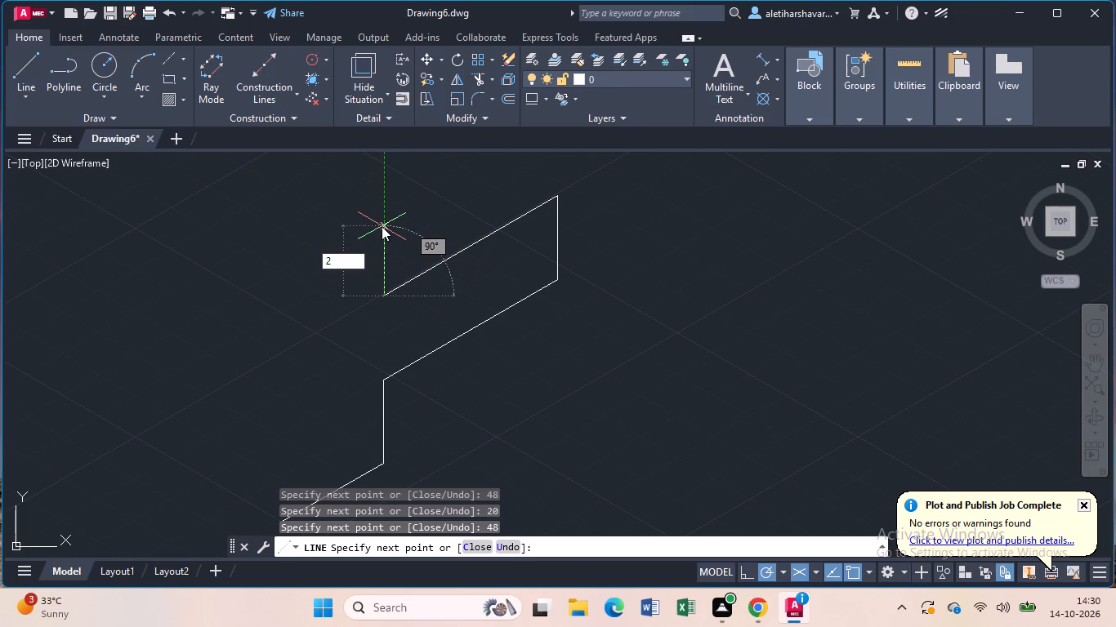
key("0")
key("Return")
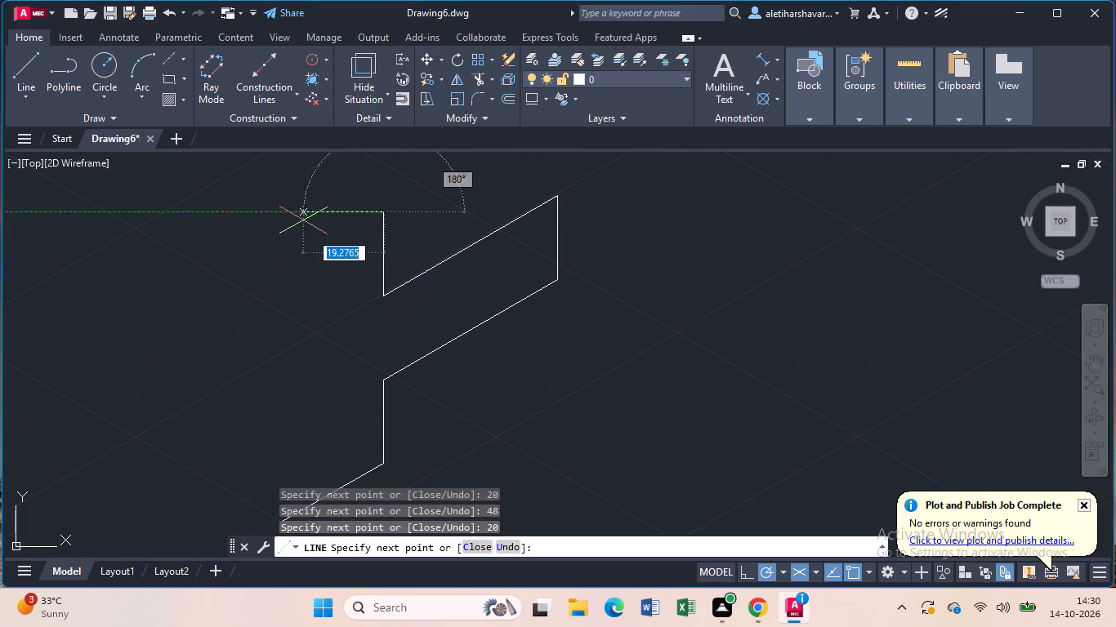
scroll(350, 187, "down", 1)
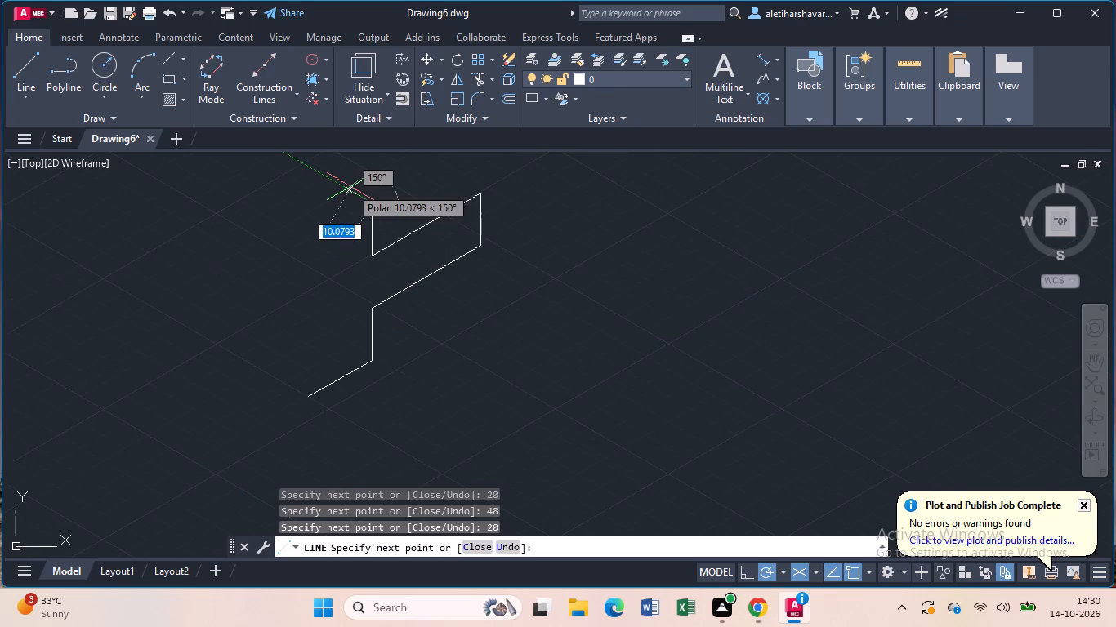
scroll(350, 187, "down", 1)
middle_click_drag(351, 187, 414, 320)
middle_click(414, 320)
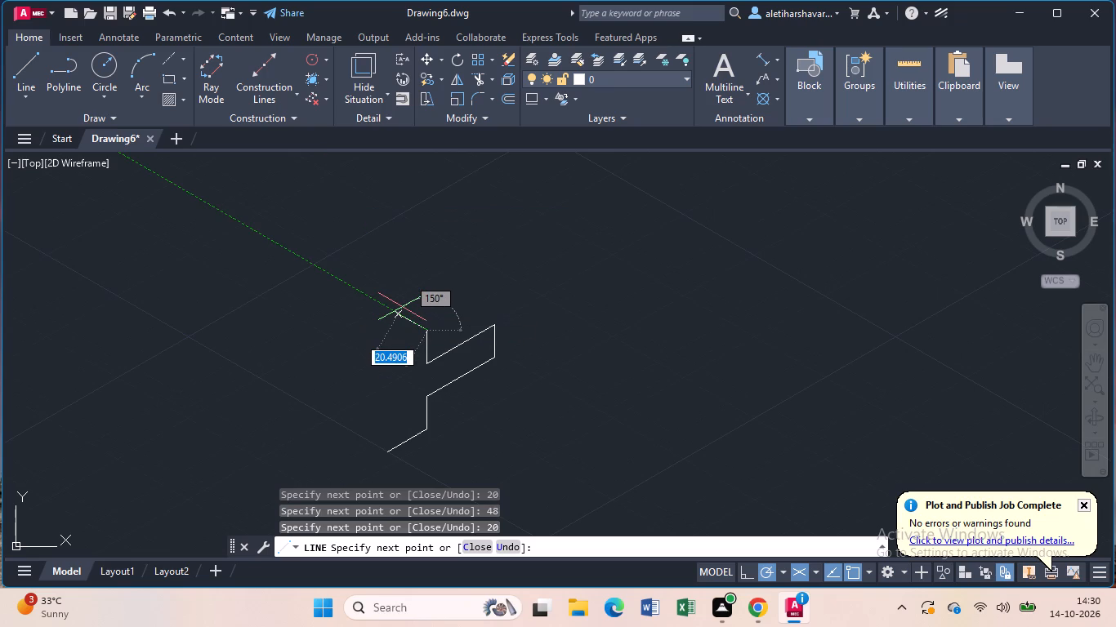
type("48")
key("Return")
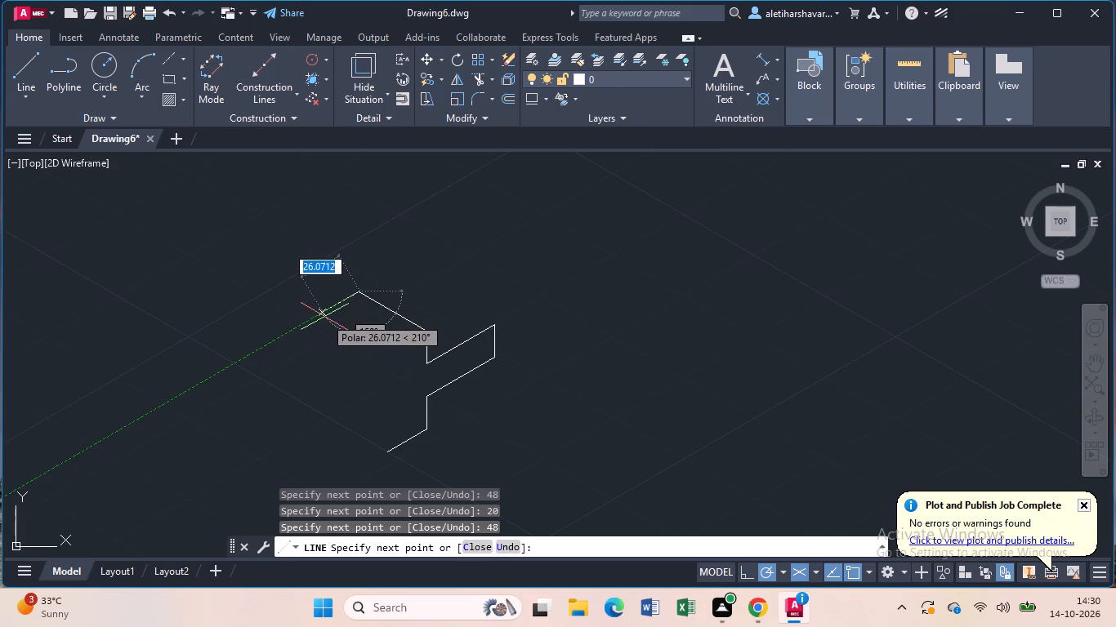
Continue the outline 28 units at 210°, and run it back 48 units at 330°.
key("2")
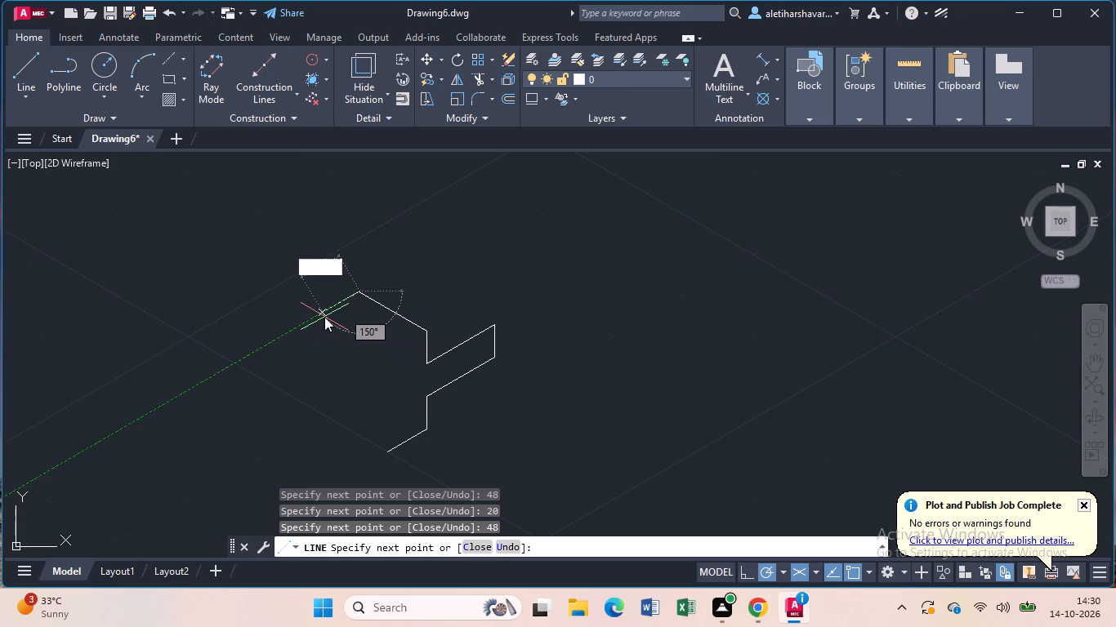
key("8")
key("Return")
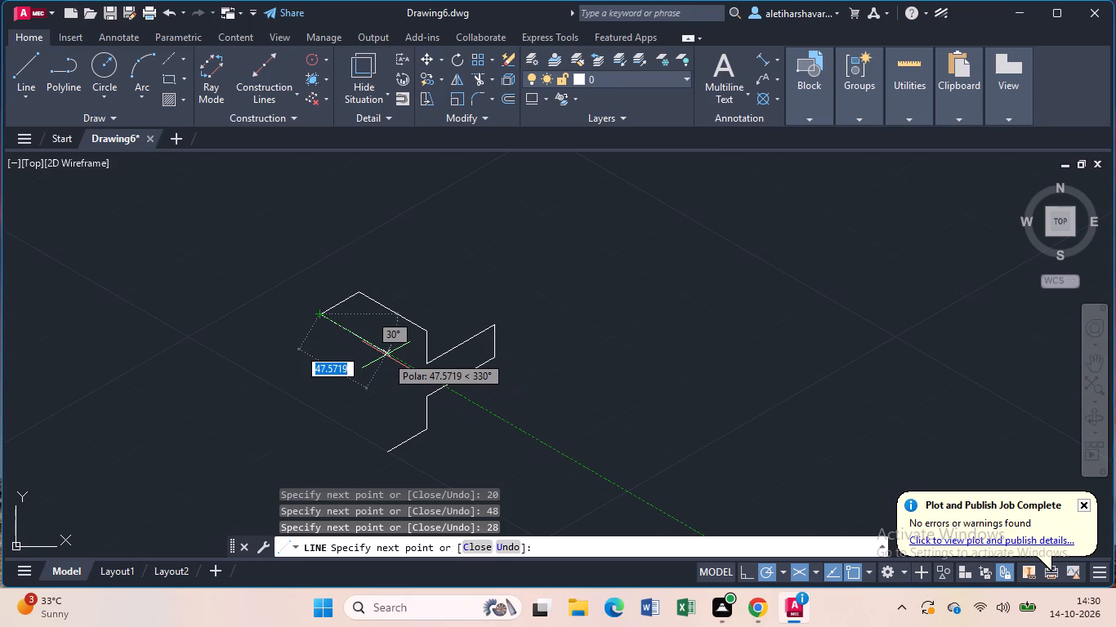
type("48")
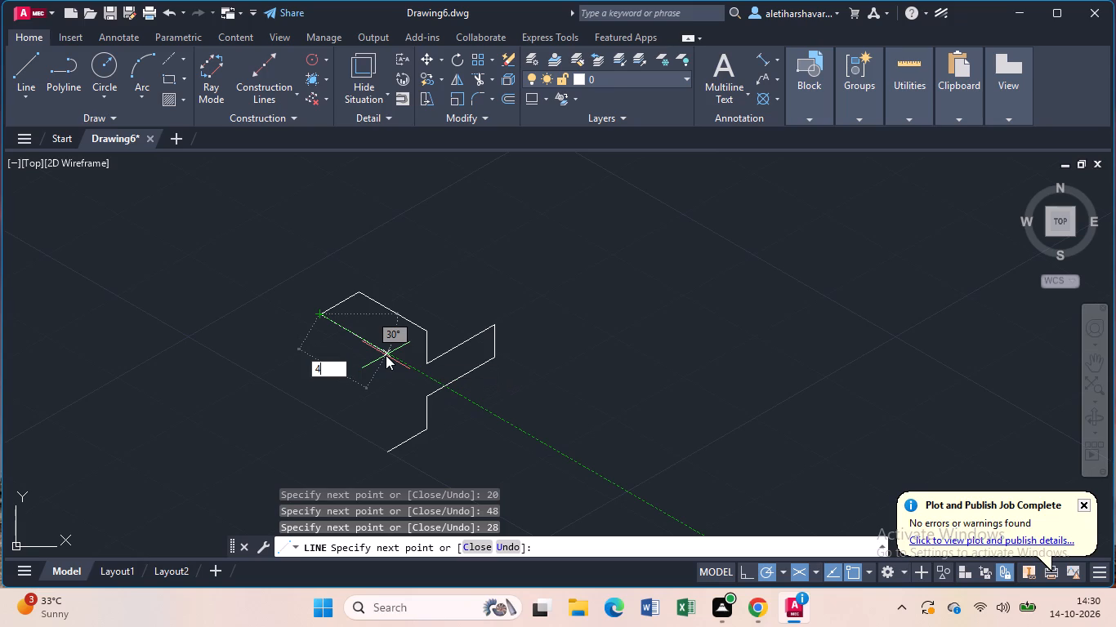
key("Return")
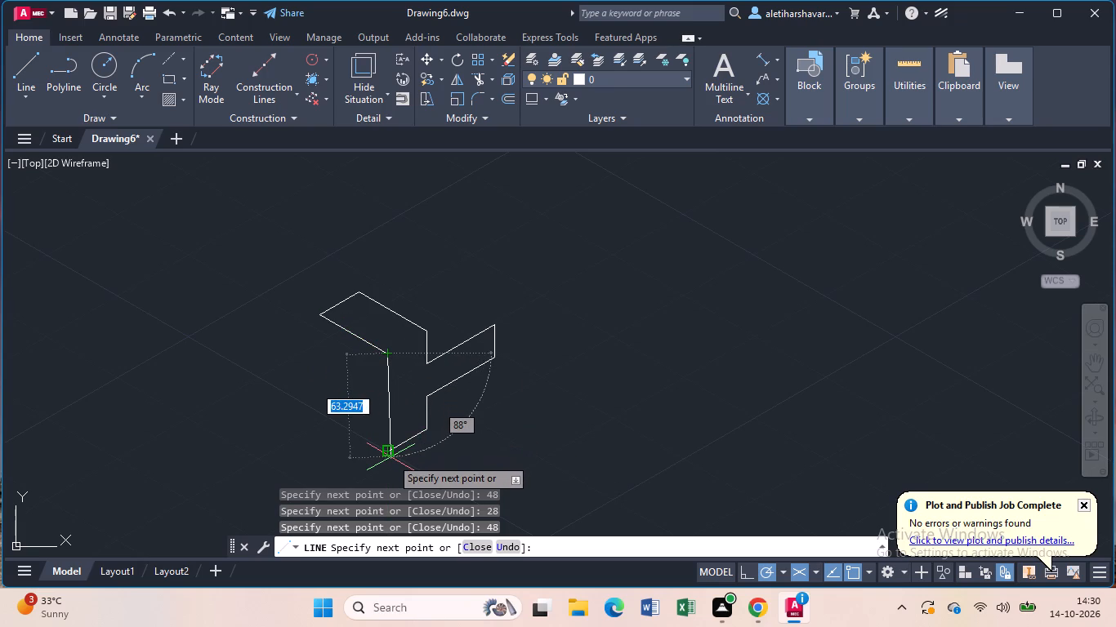
Close the outline with a vertical segment down to the start point of the first 28-unit line.
scroll(391, 457, "up", 2)
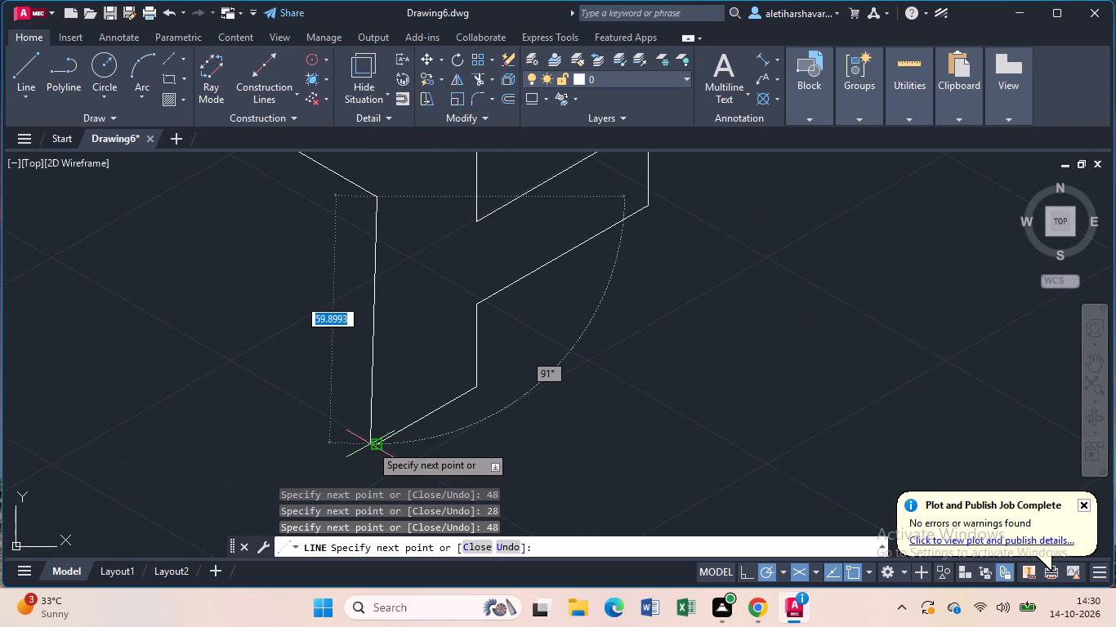
left_click(376, 447)
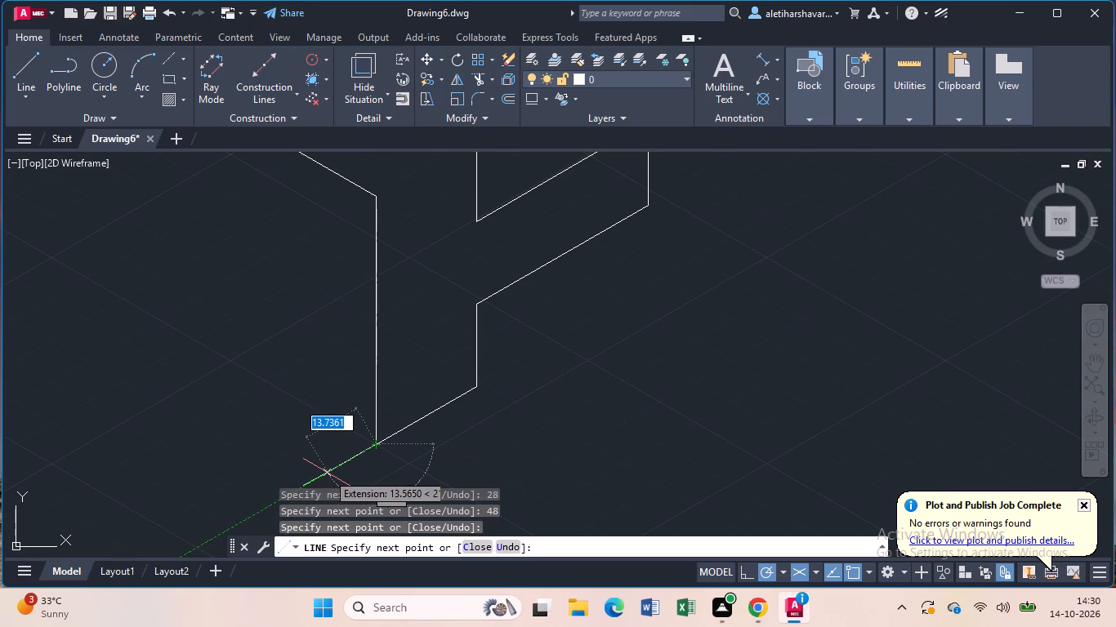
key("Escape")
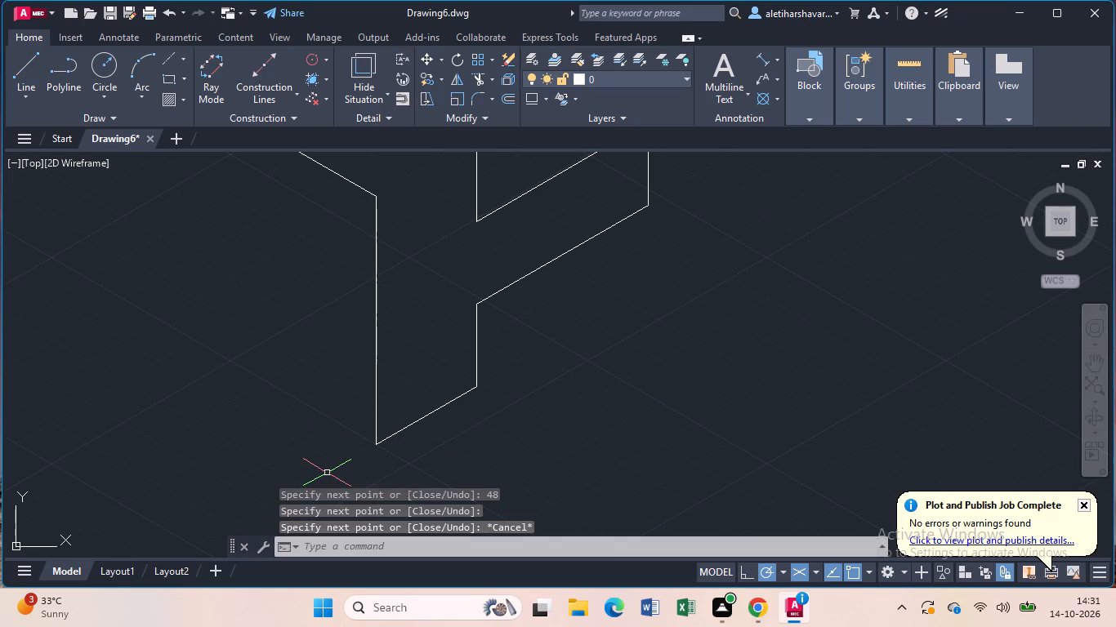
Draw a 24-unit Line at 150° from the midpoint of the upper 48-unit edge of the slanted right-hand face.
scroll(327, 473, "down", 1)
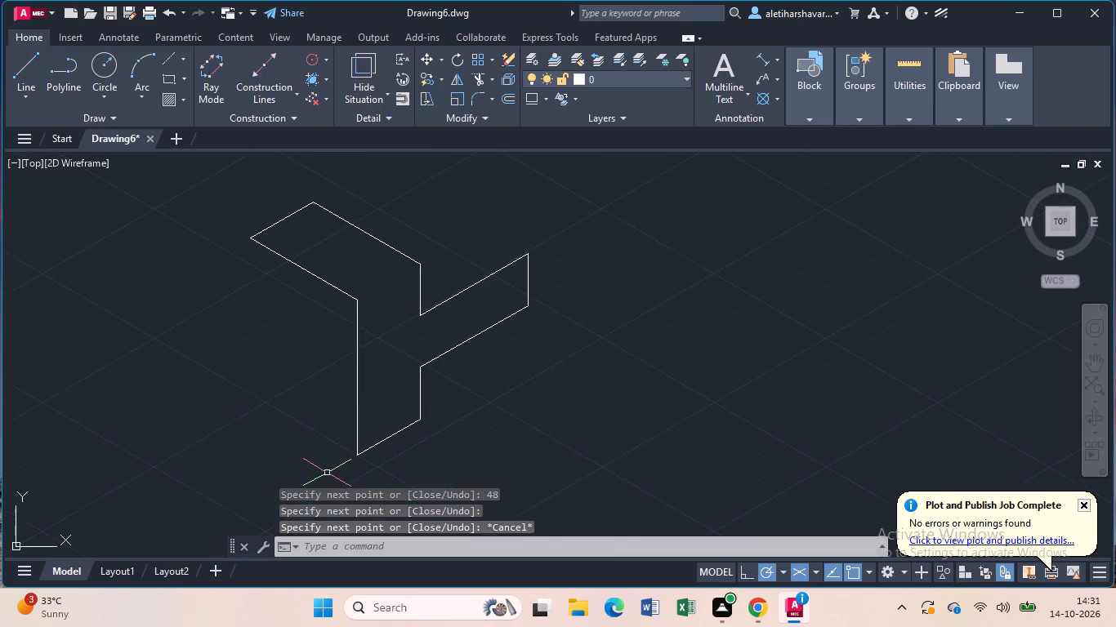
scroll(327, 473, "down", 1)
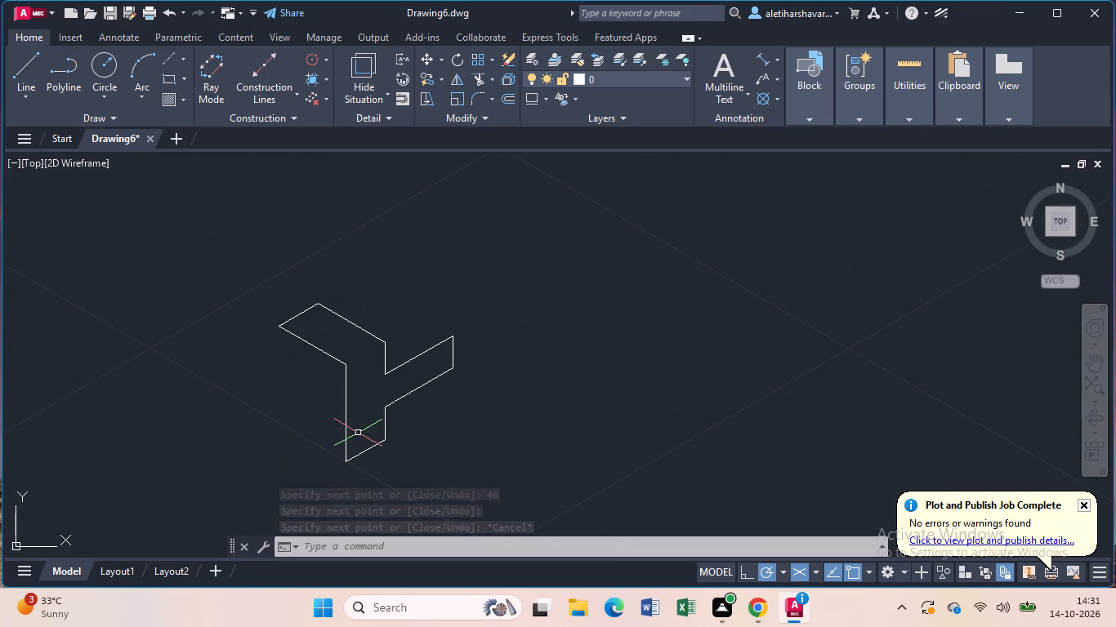
middle_click(358, 433)
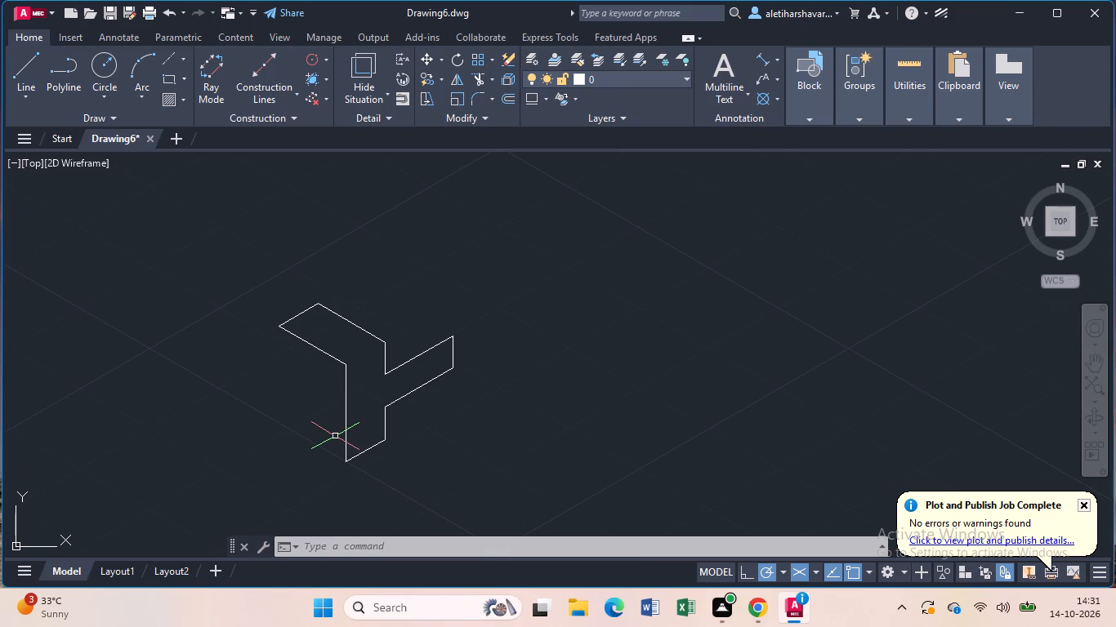
middle_click(325, 433)
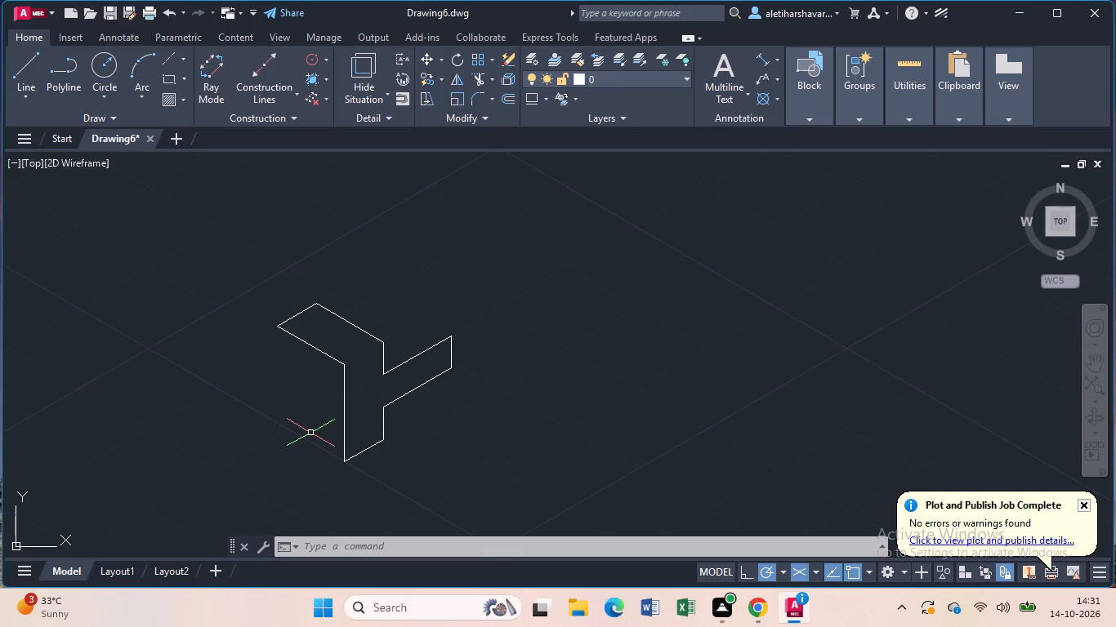
key("l")
key("Return")
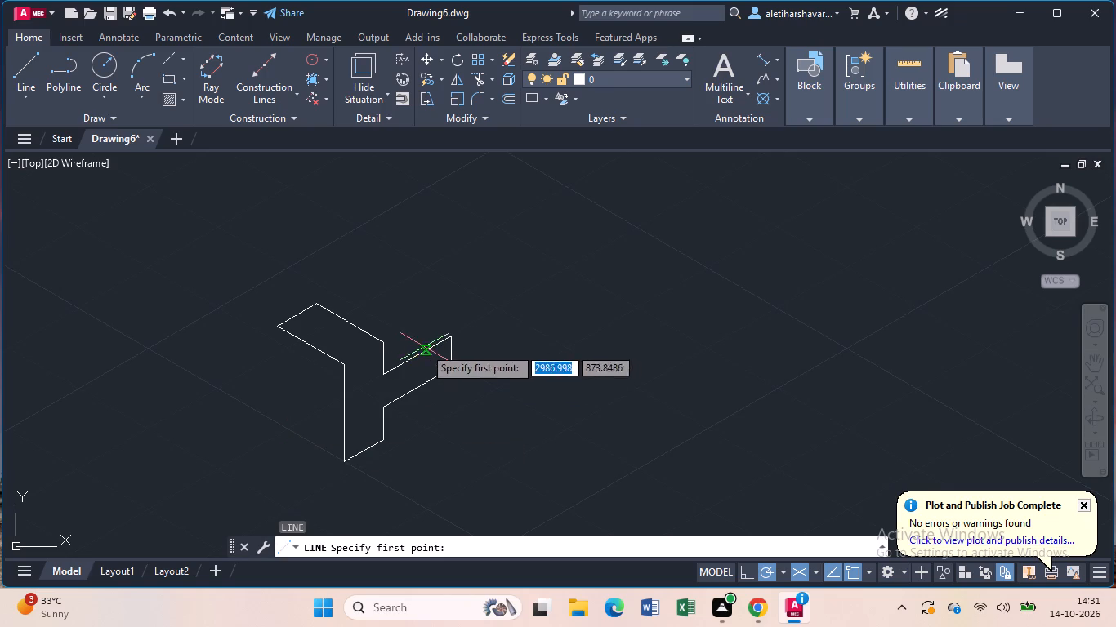
left_click(422, 350)
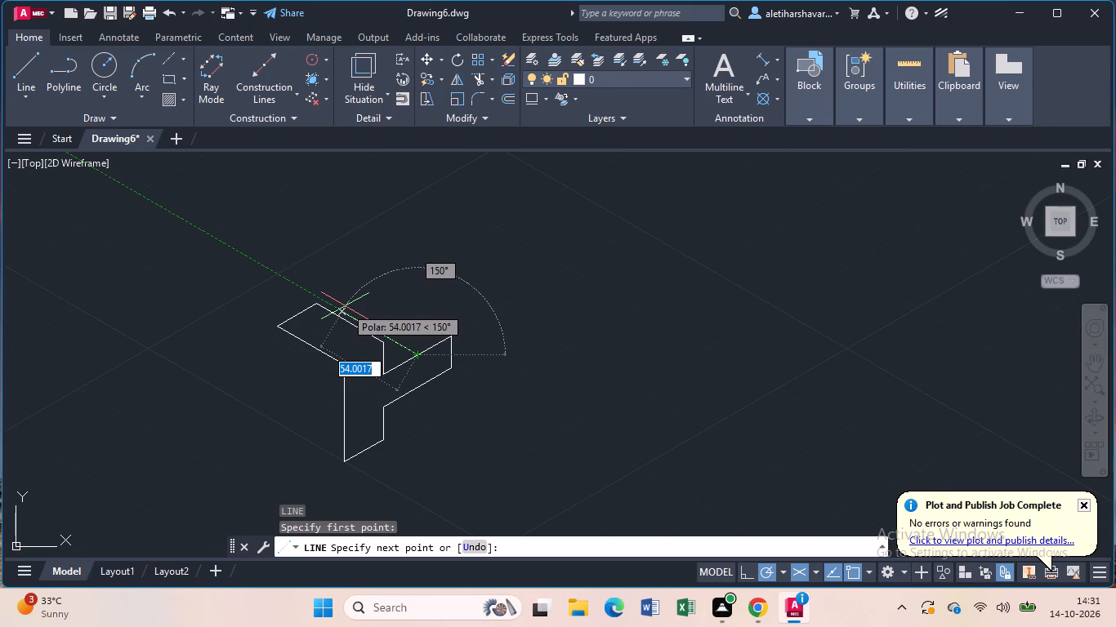
type("24")
key("Return")
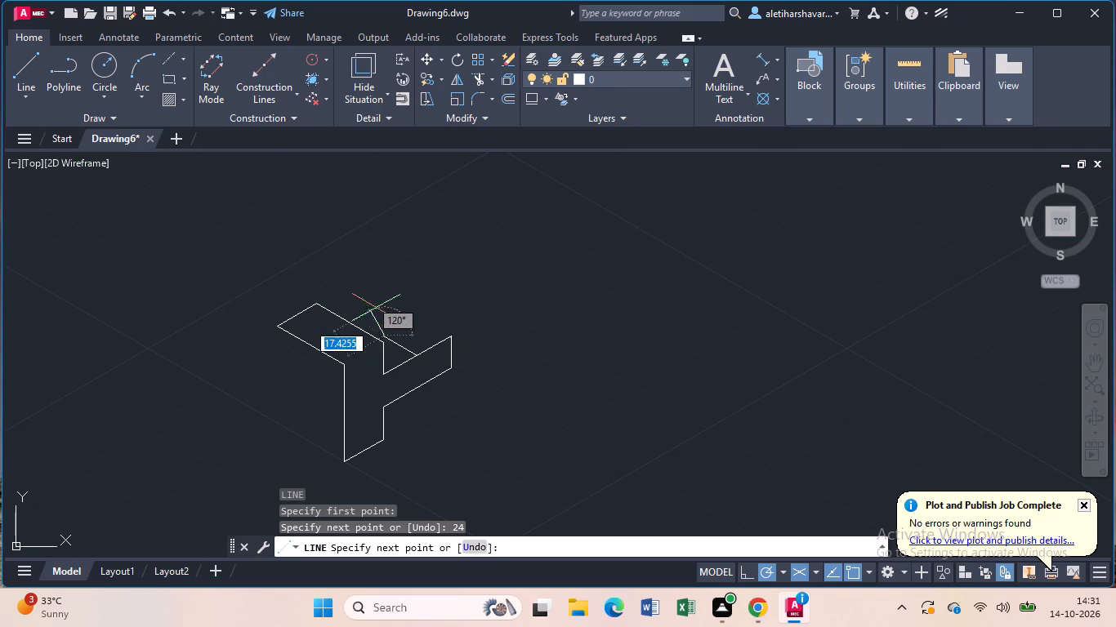
key("Escape")
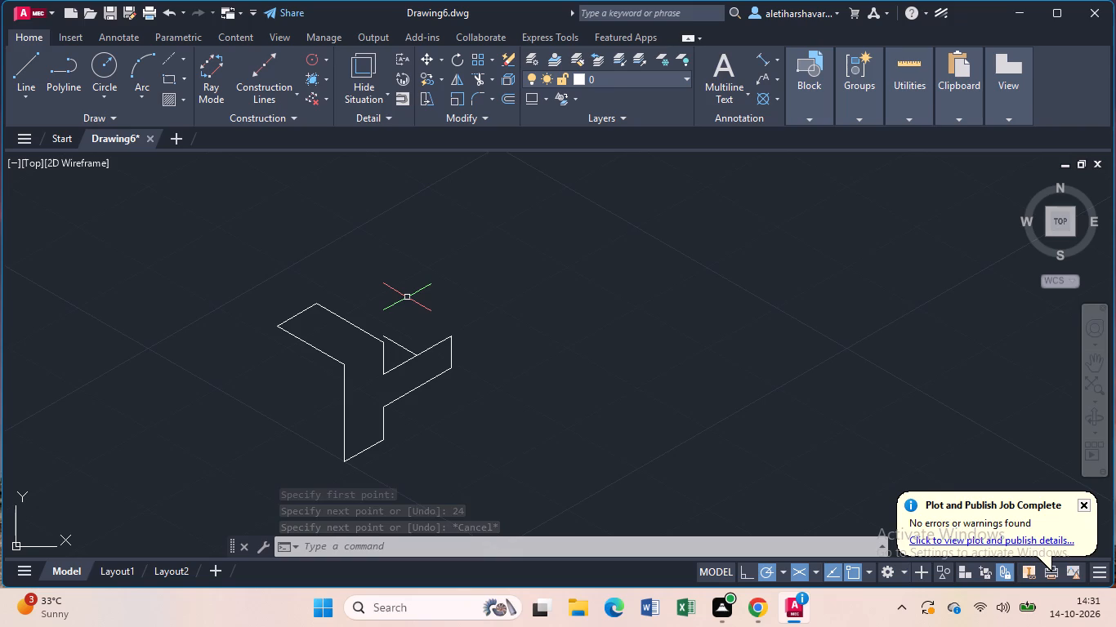
Draw an Ellipse isocircle of radius 24 on the top isoplane, centred on the free end of the 24-unit line.
key("e")
key("l")
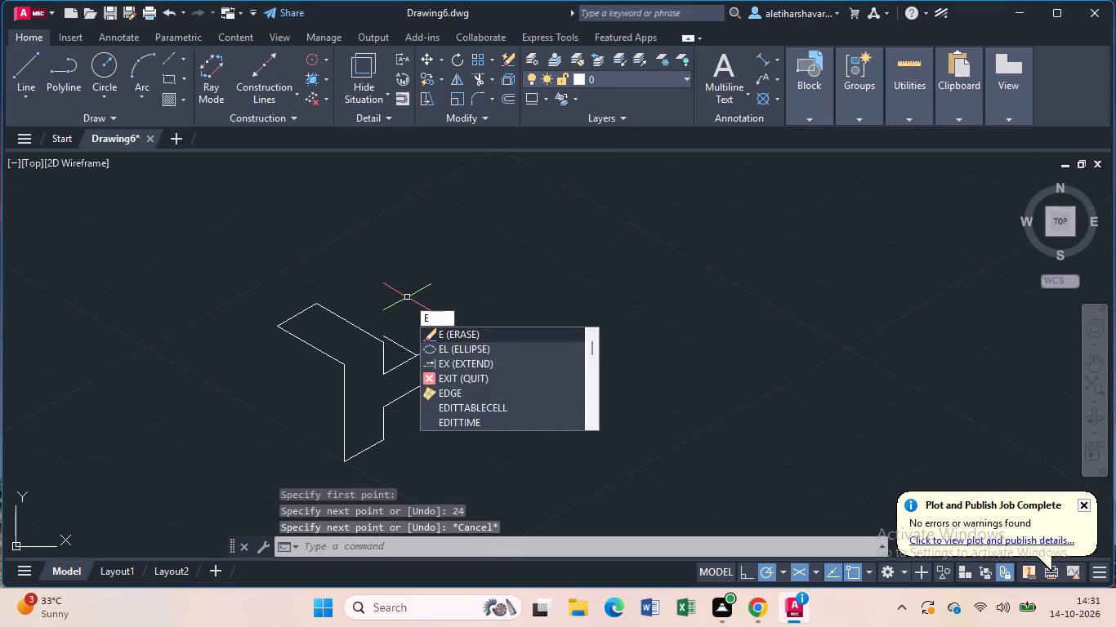
left_click(464, 333)
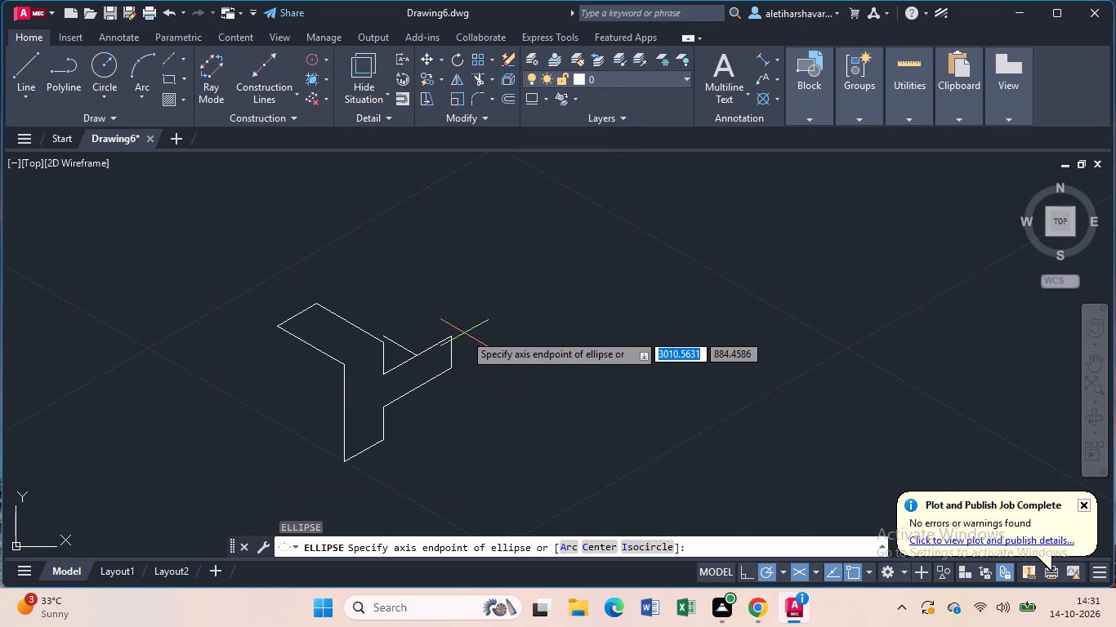
left_click(640, 547)
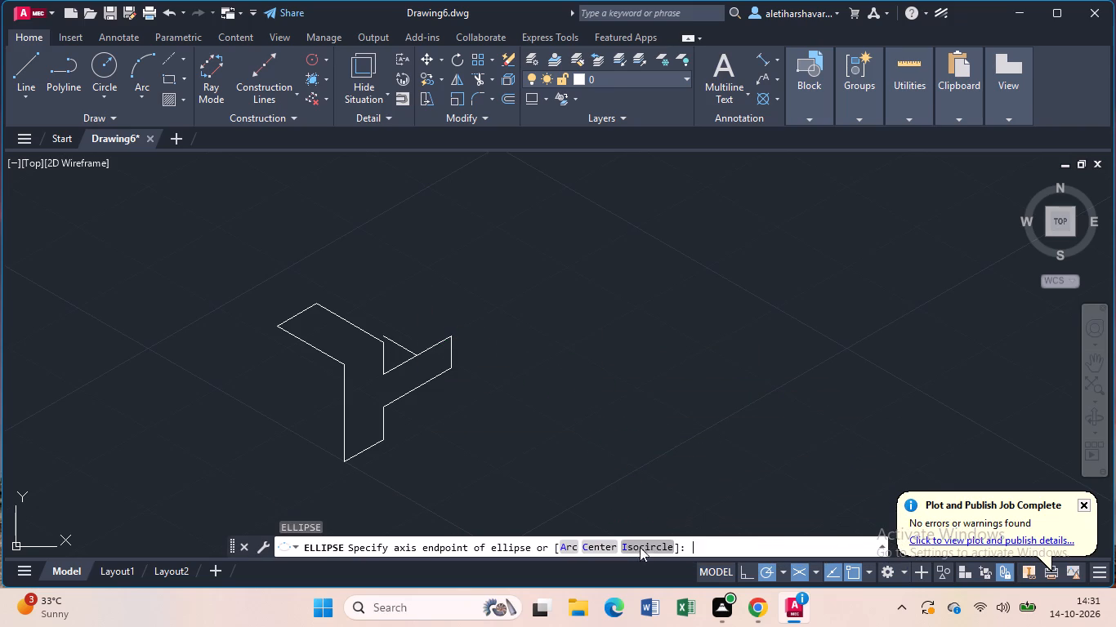
left_click(381, 333)
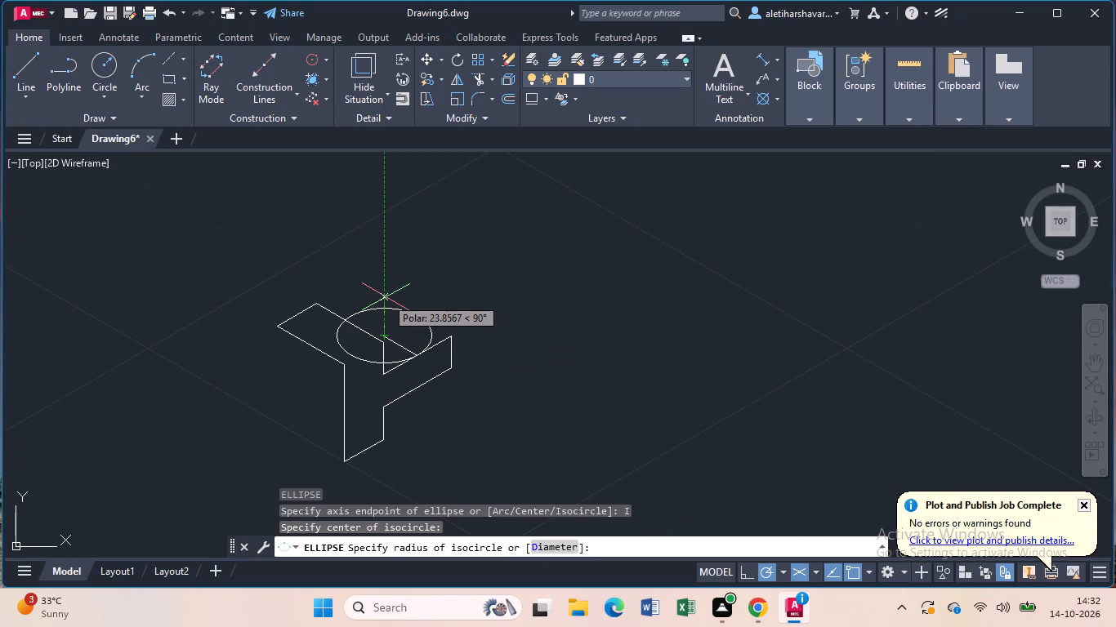
type("24")
key("Return")
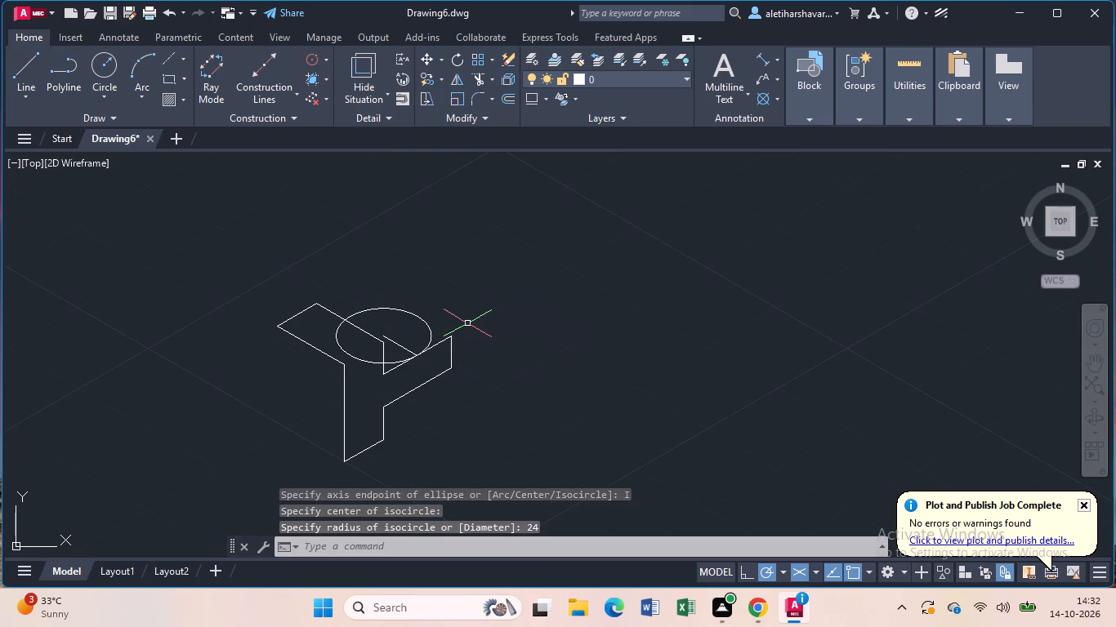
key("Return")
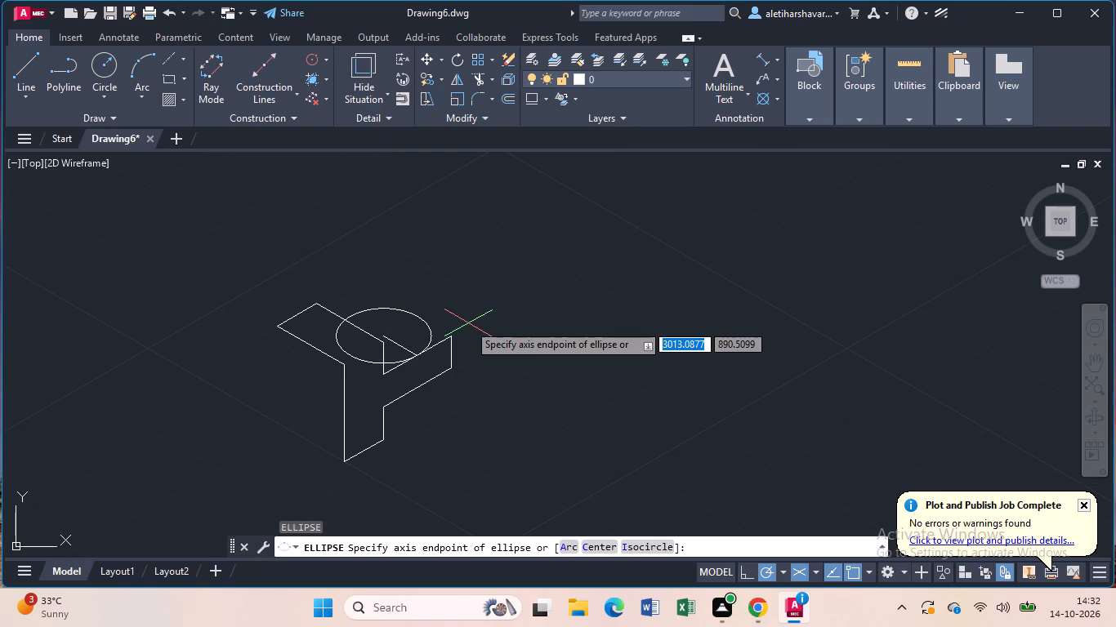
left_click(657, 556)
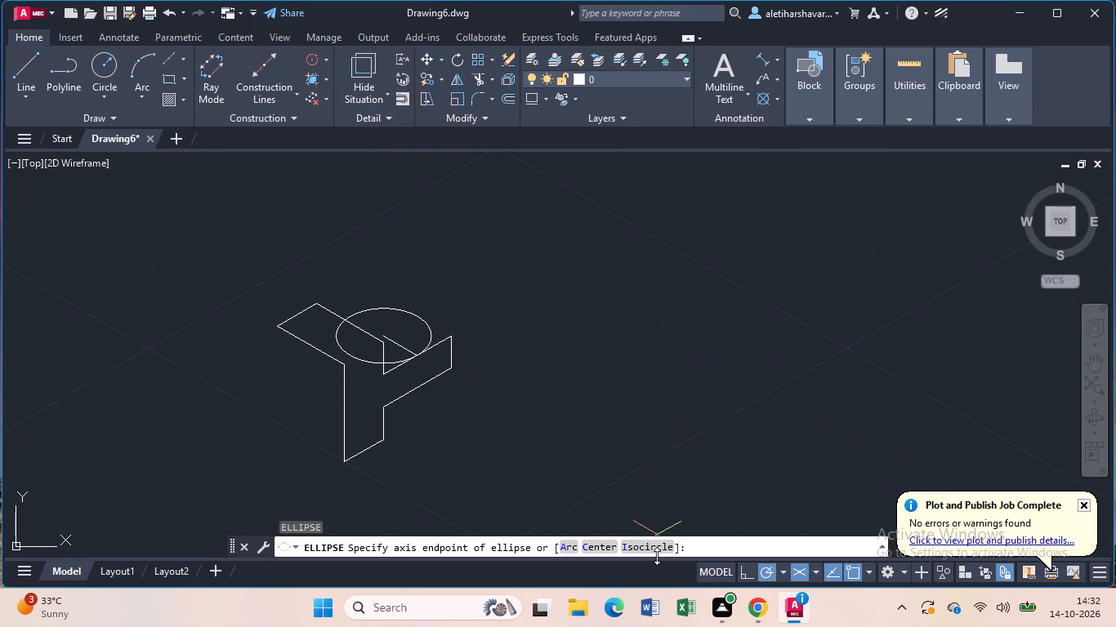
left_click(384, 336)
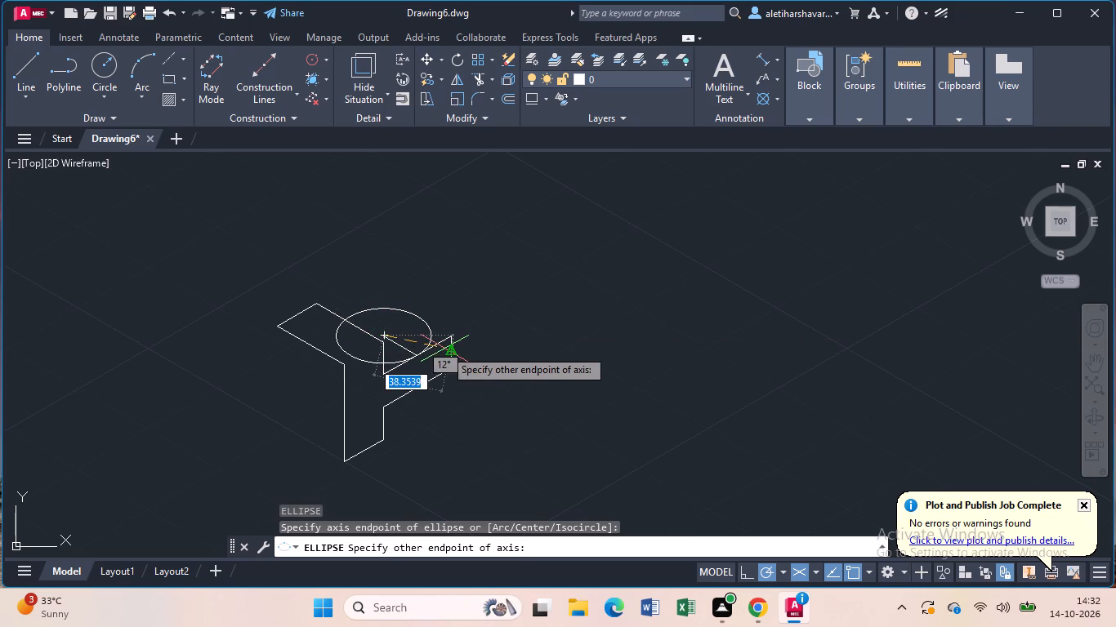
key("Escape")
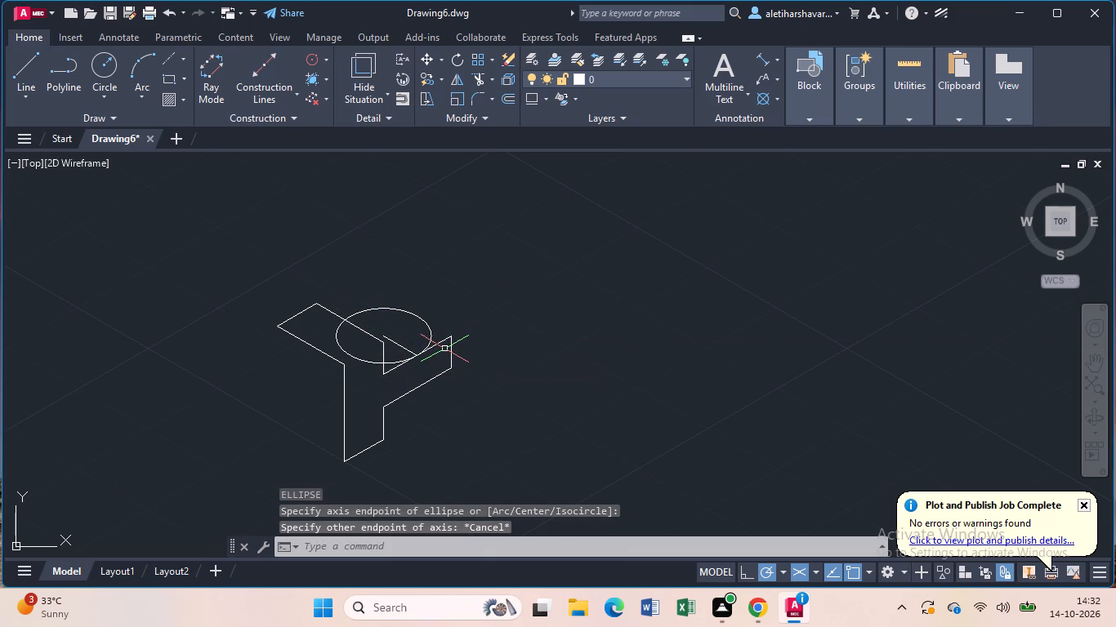
Draw an Ellipse isocircle of radius 16.5 on the top isoplane, concentric with the radius 24 isocircle.
type("el")
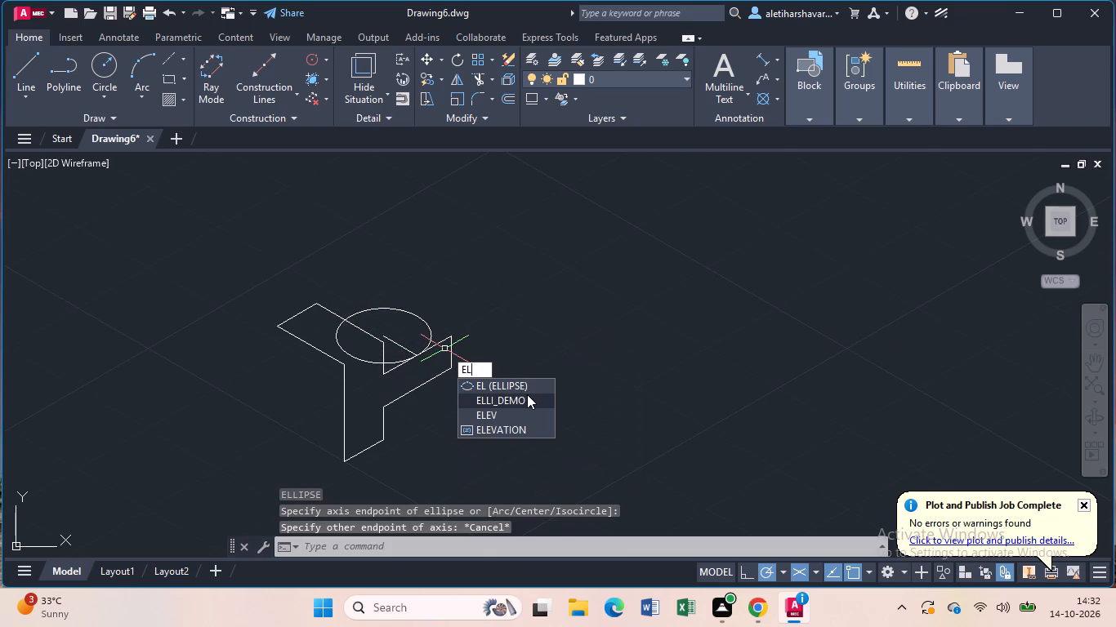
left_click(520, 386)
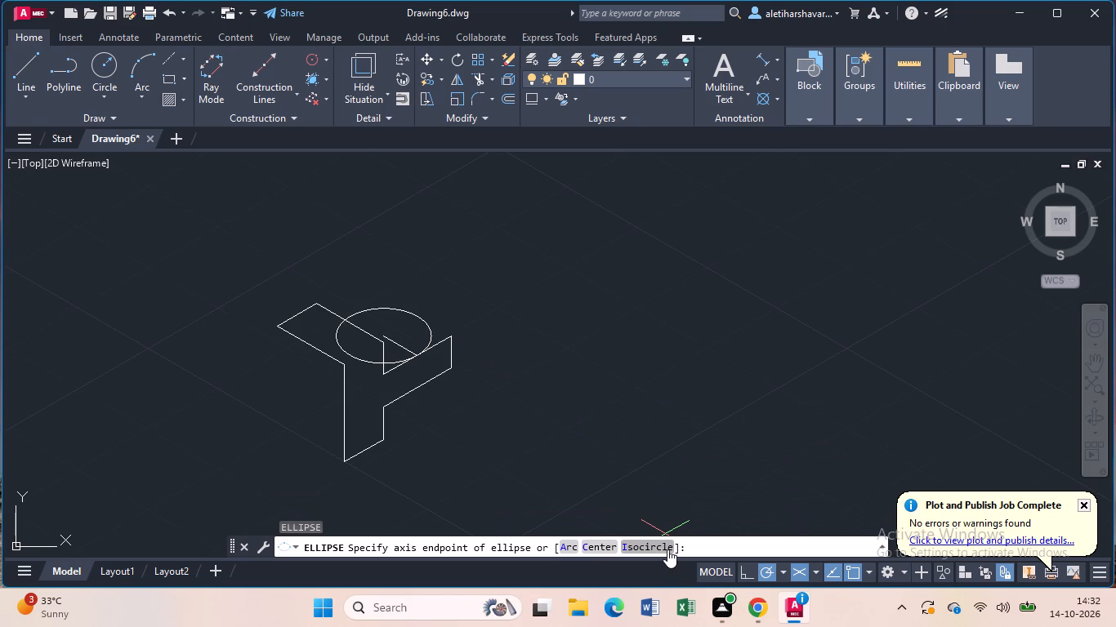
left_click(667, 549)
left_click(383, 332)
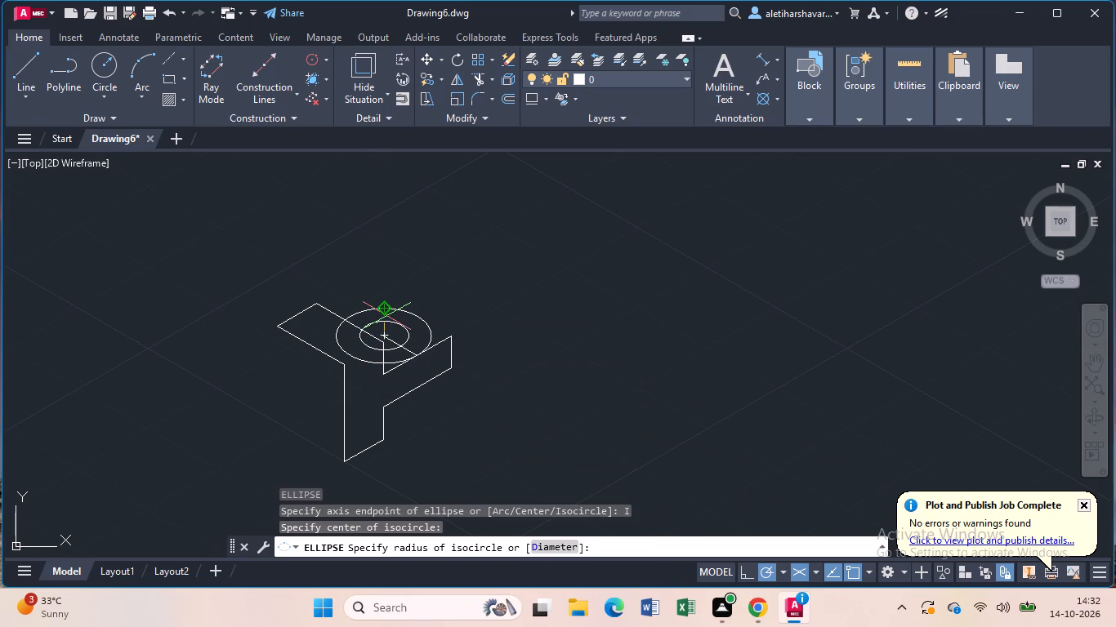
type("16")
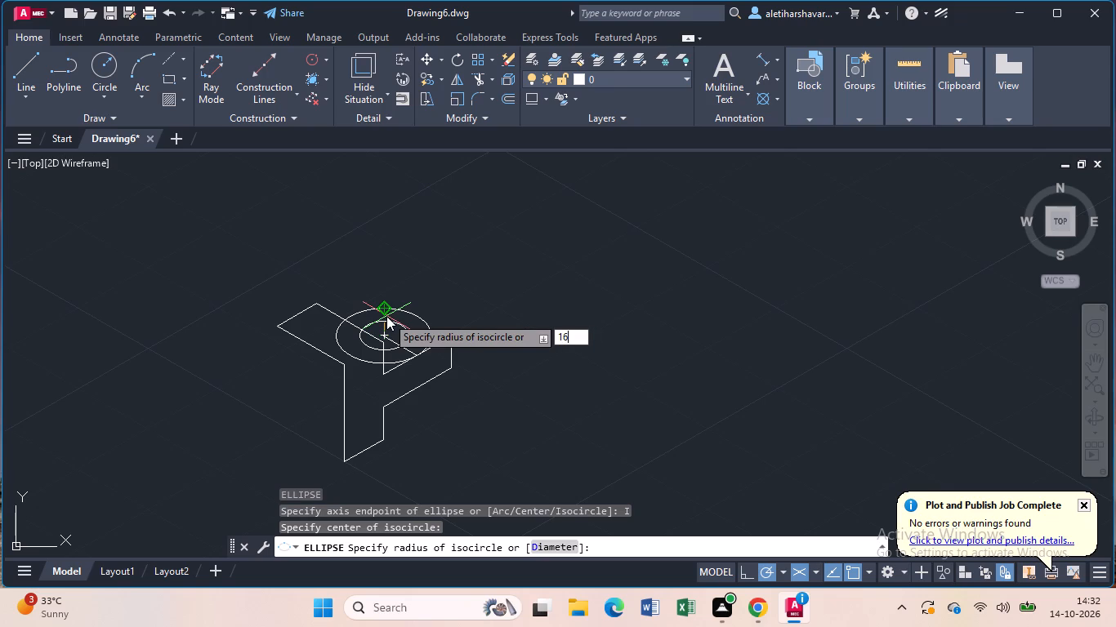
key("period")
key("5")
key("Return")
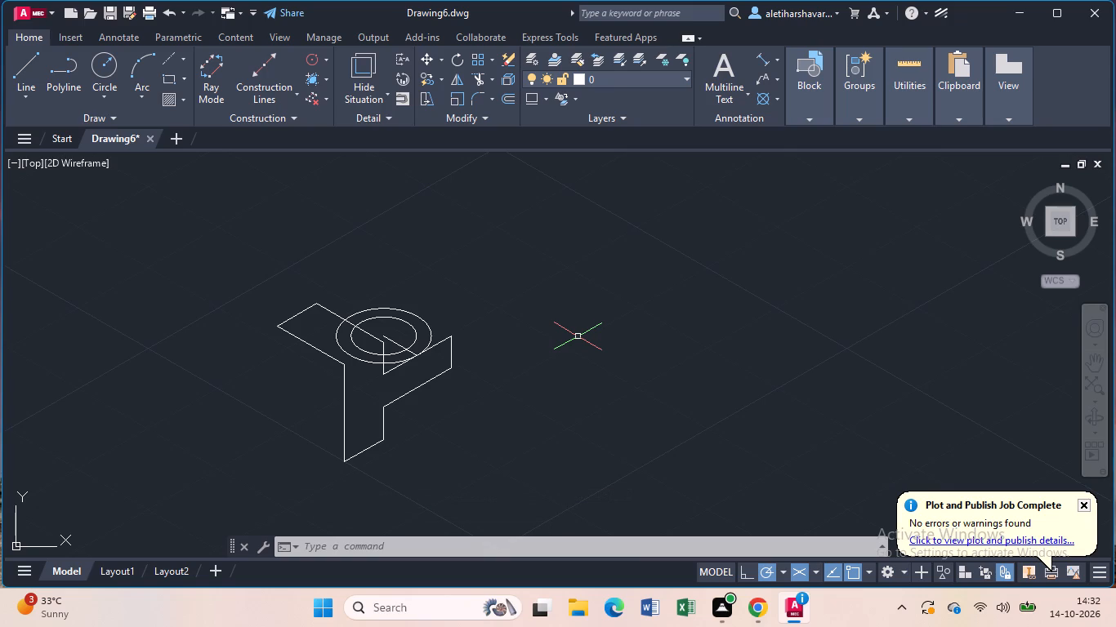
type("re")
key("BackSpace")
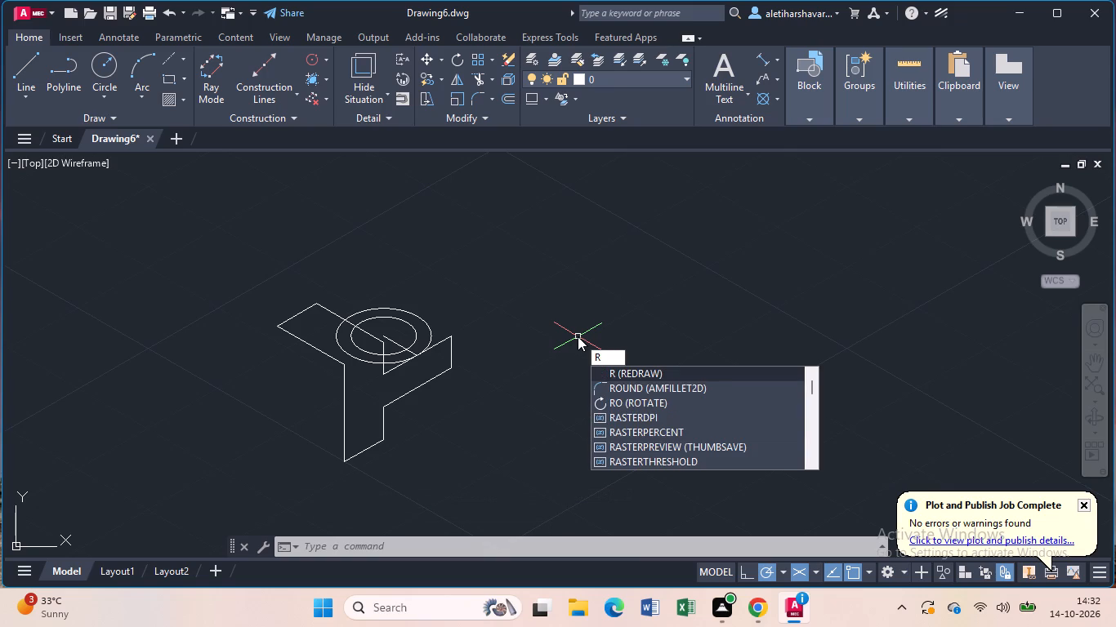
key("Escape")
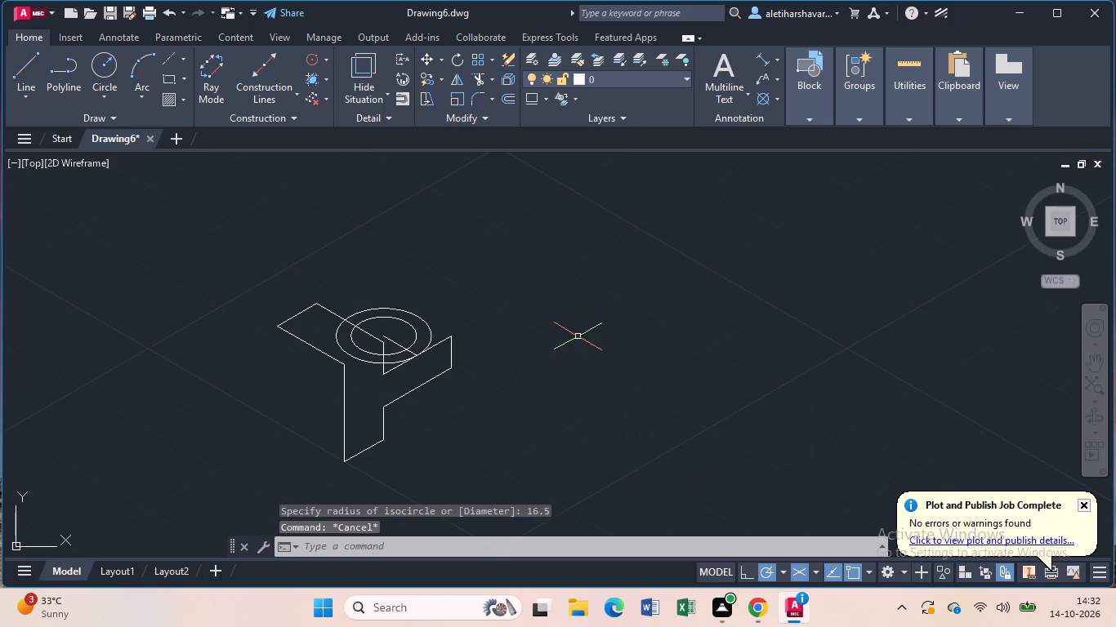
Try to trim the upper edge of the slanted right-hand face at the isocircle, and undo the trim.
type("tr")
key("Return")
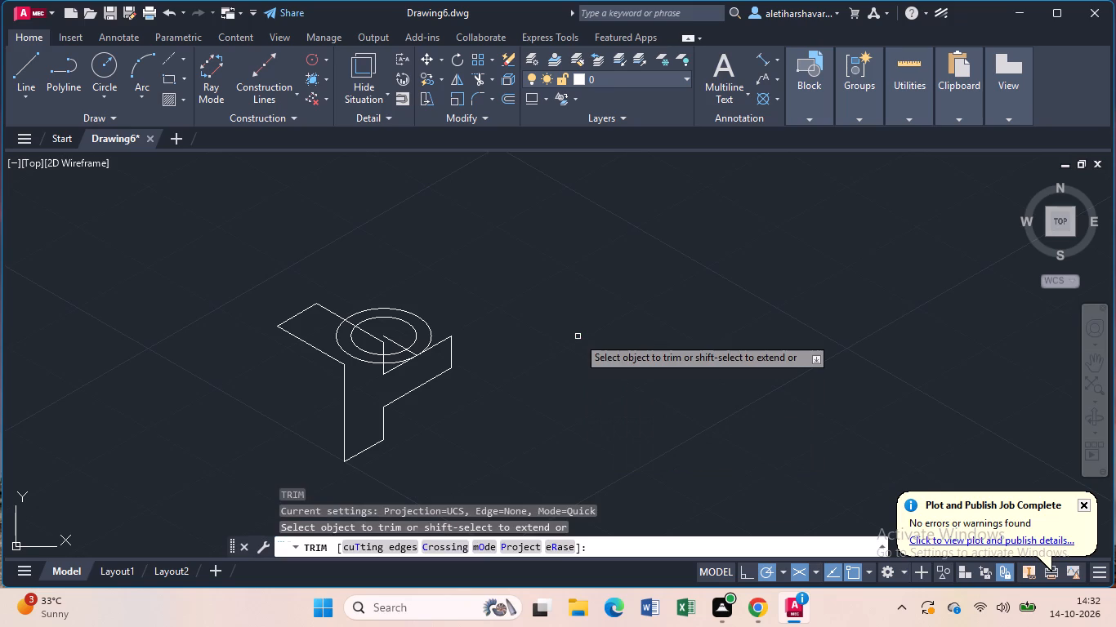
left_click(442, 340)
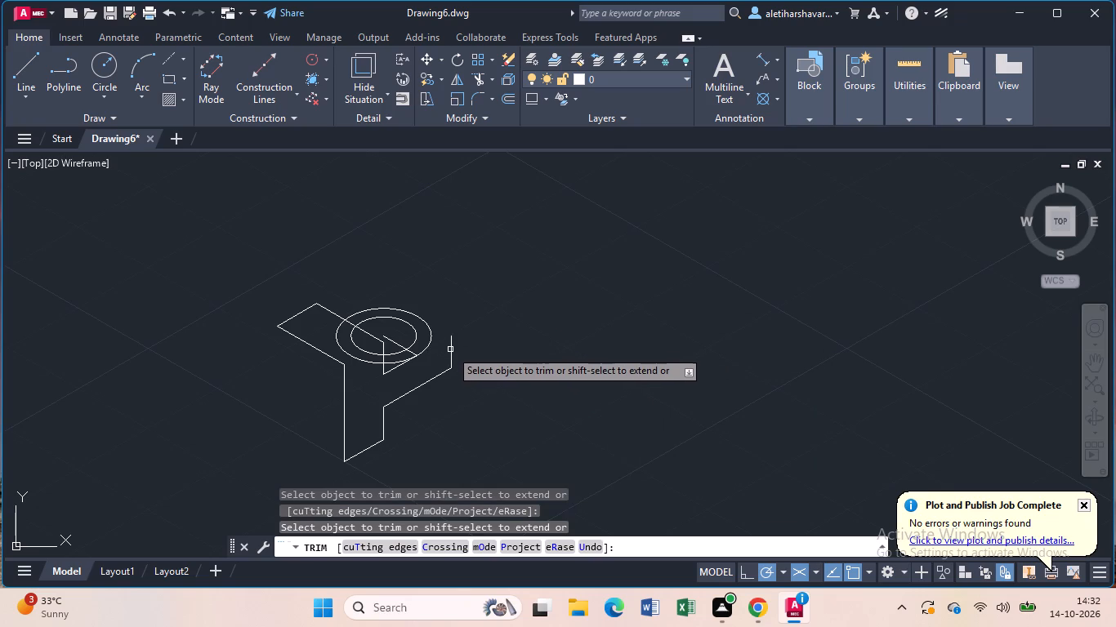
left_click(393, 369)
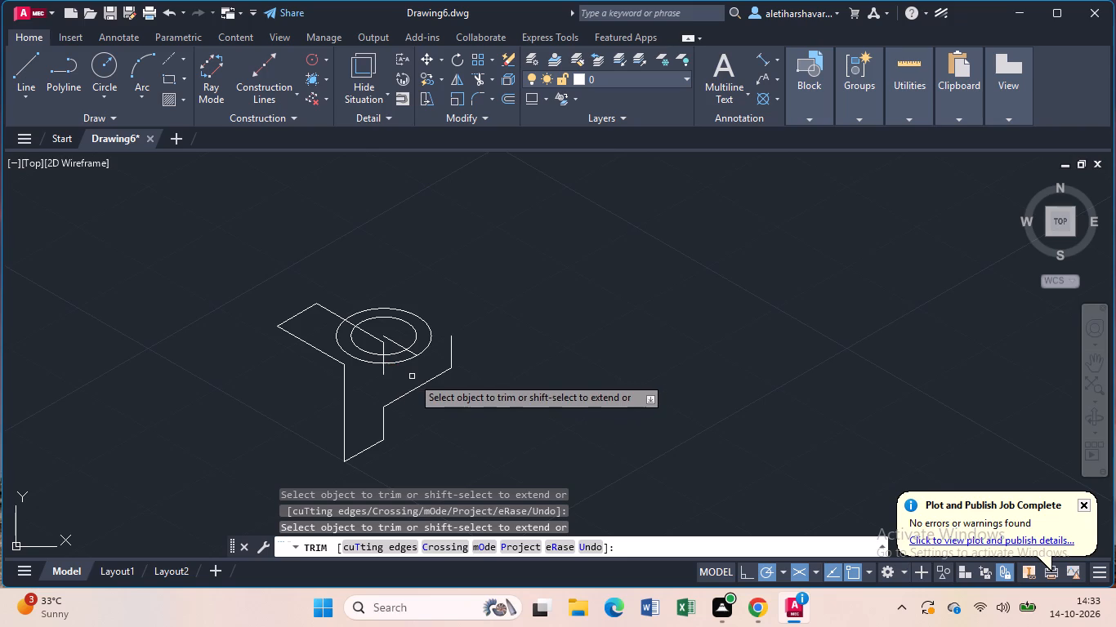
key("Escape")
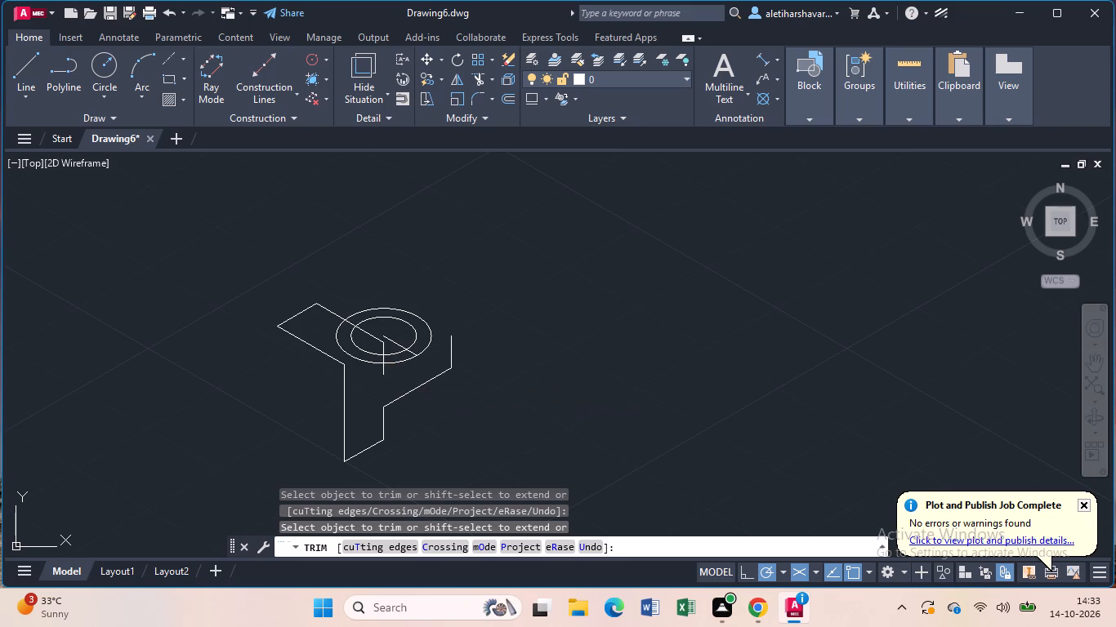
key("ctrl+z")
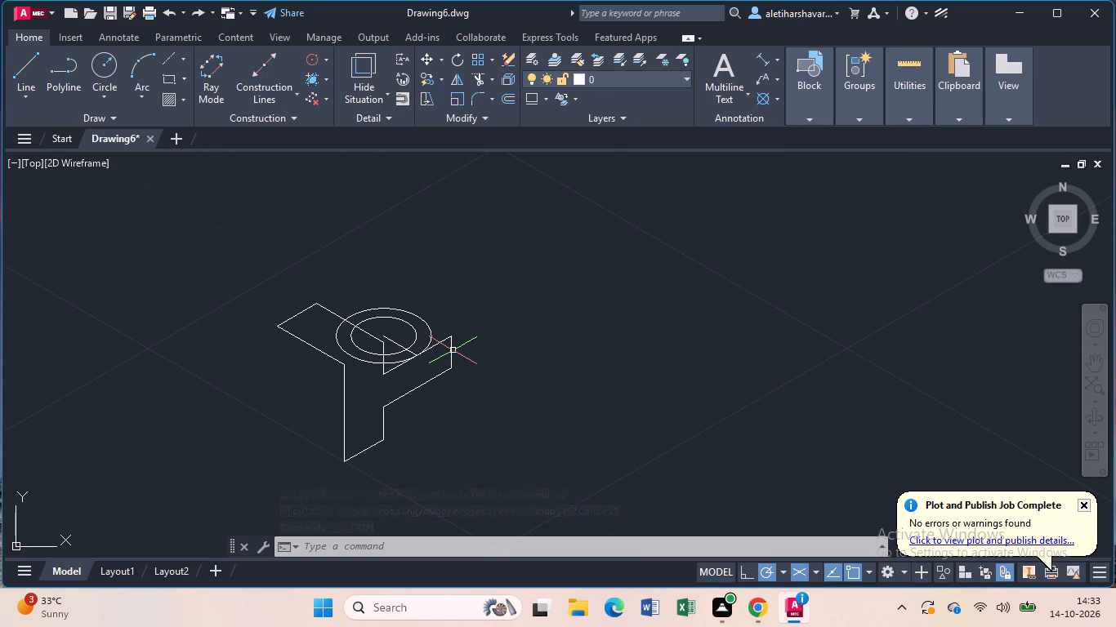
Trim both isocircles where they cross the left-hand faces, and remove the 24-unit construction line running from their centre.
type("tr")
key("Return")
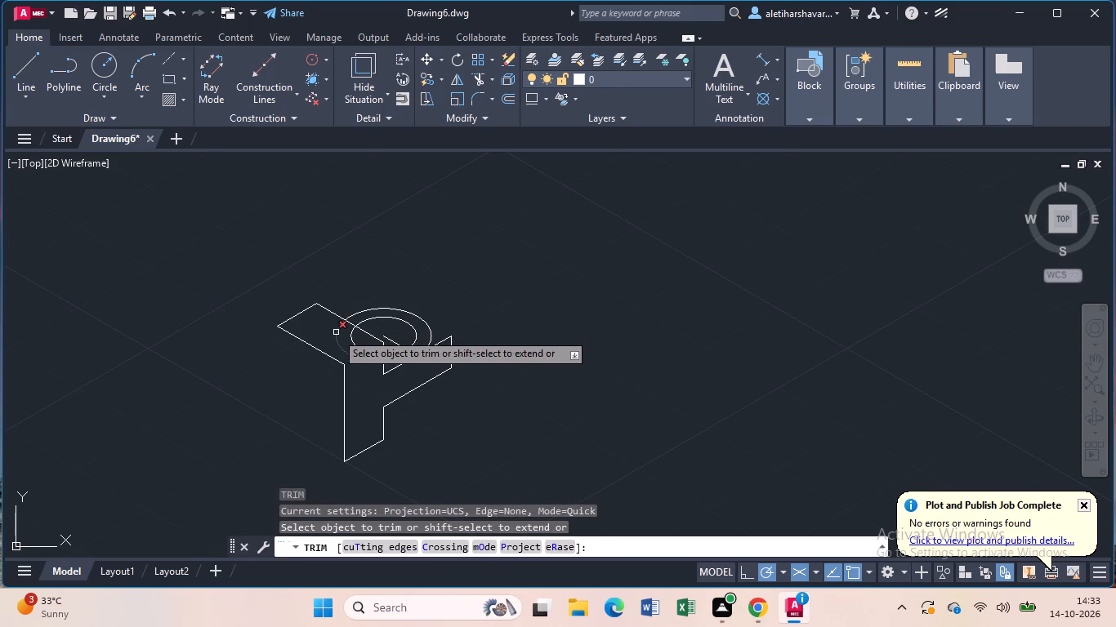
left_click(336, 334)
left_click(351, 345)
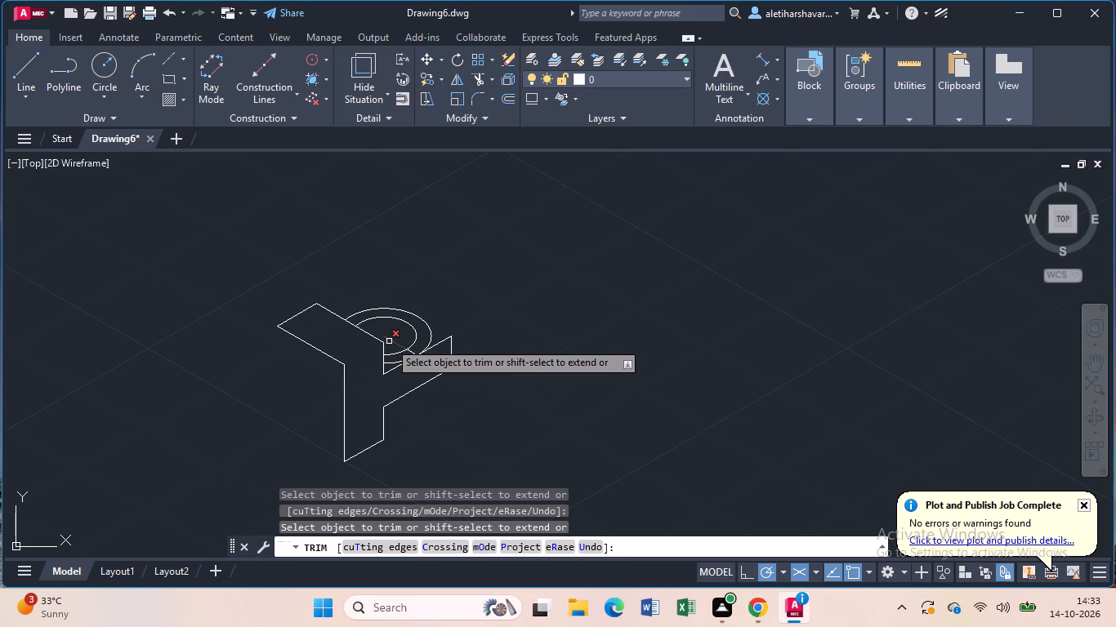
left_click(389, 341)
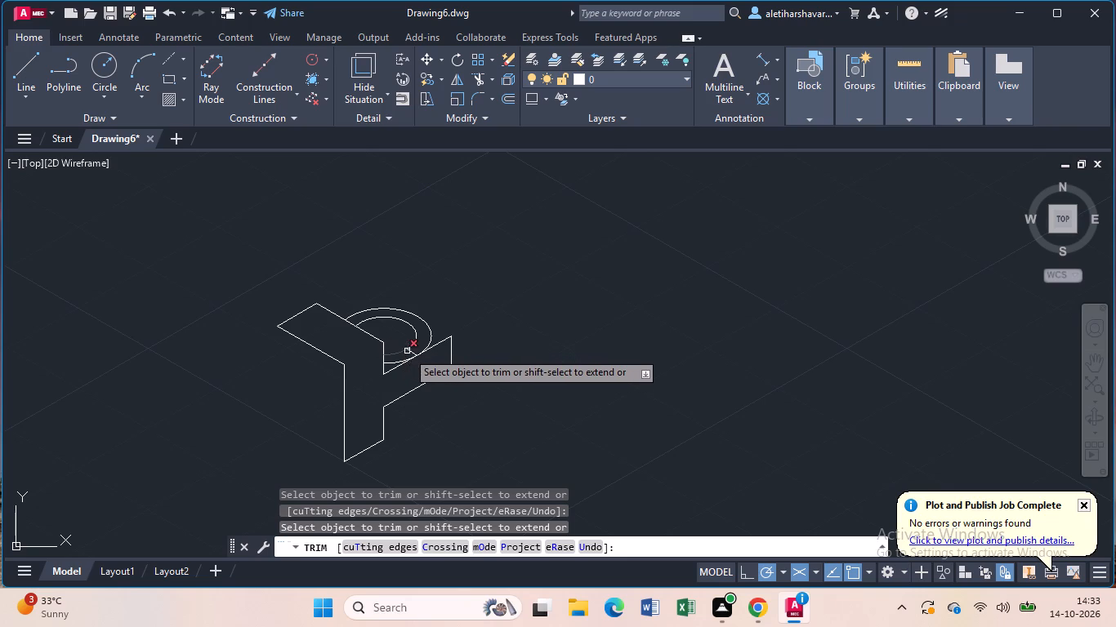
left_click(412, 353)
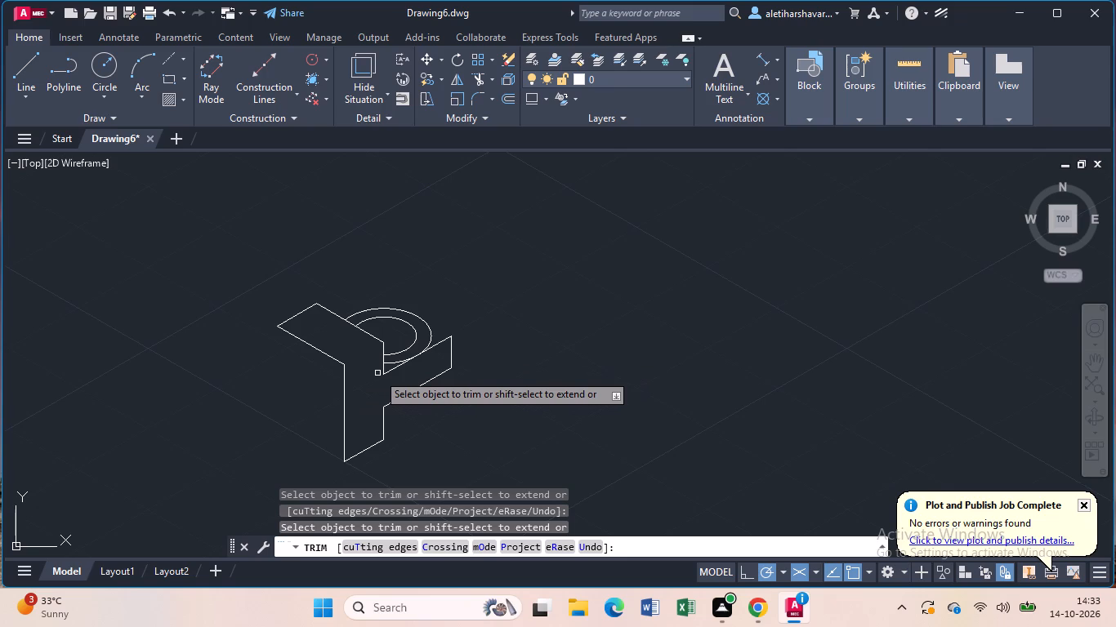
key("Escape")
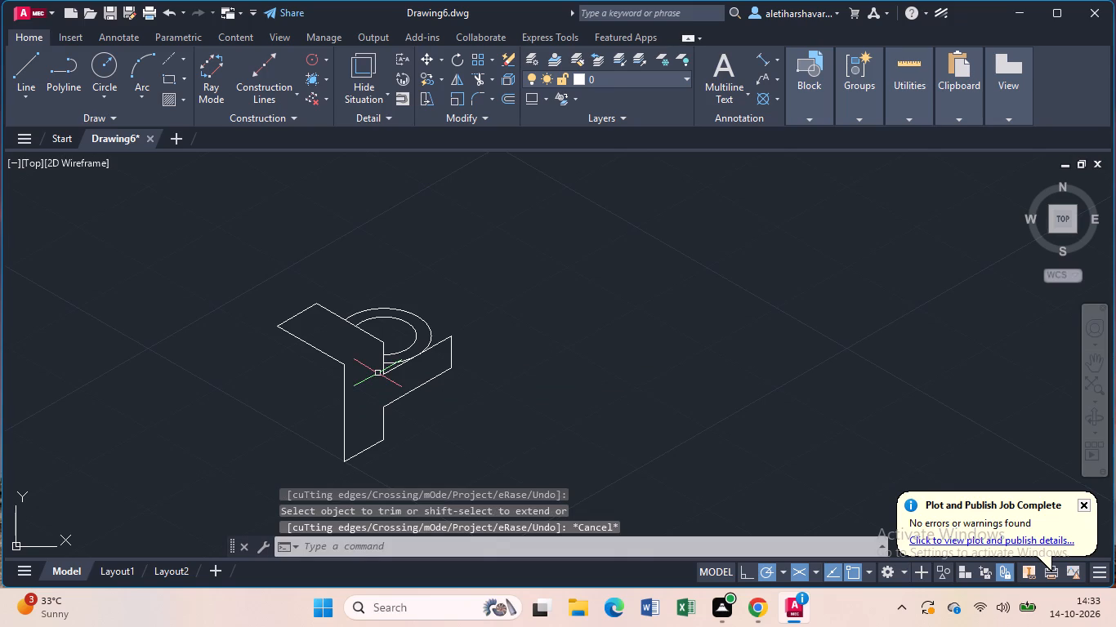
Copy the two trimmed arcs and the short vertical edge 20 units at 270°, from the right-hand face's upper edge midpoint to its lower edge midpoint.
left_click(411, 324)
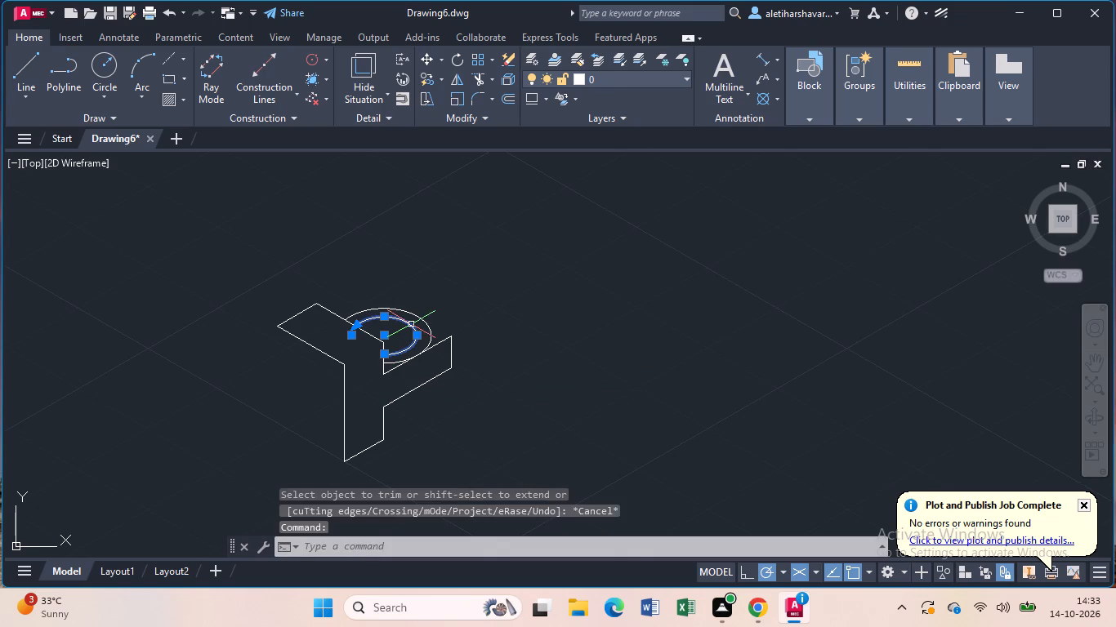
left_click(422, 320)
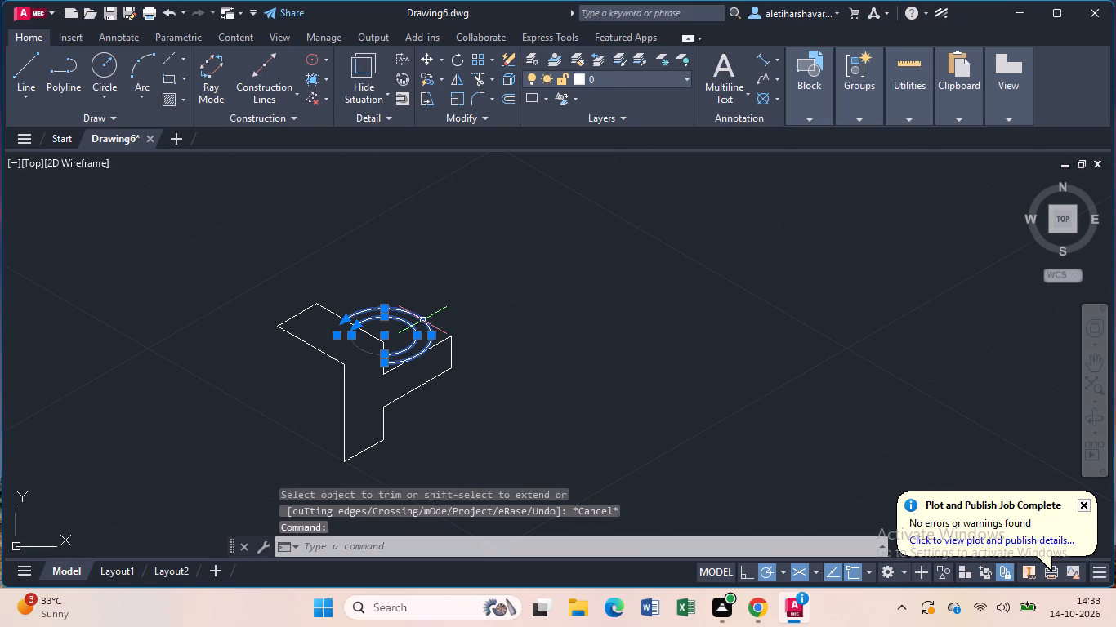
scroll(398, 348, "up", 2)
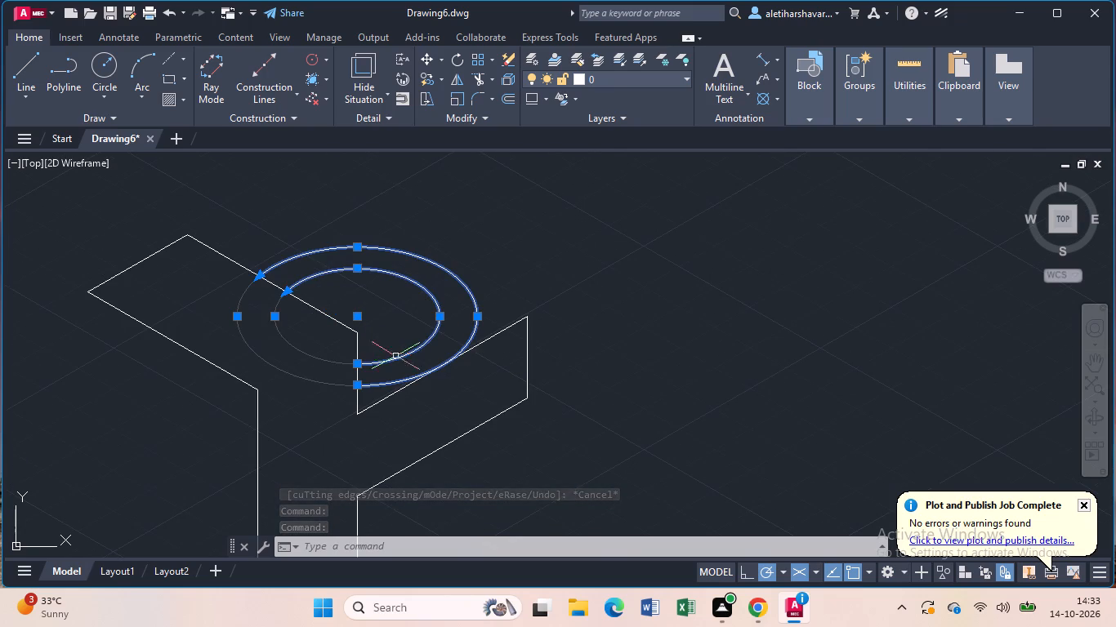
left_click(355, 400)
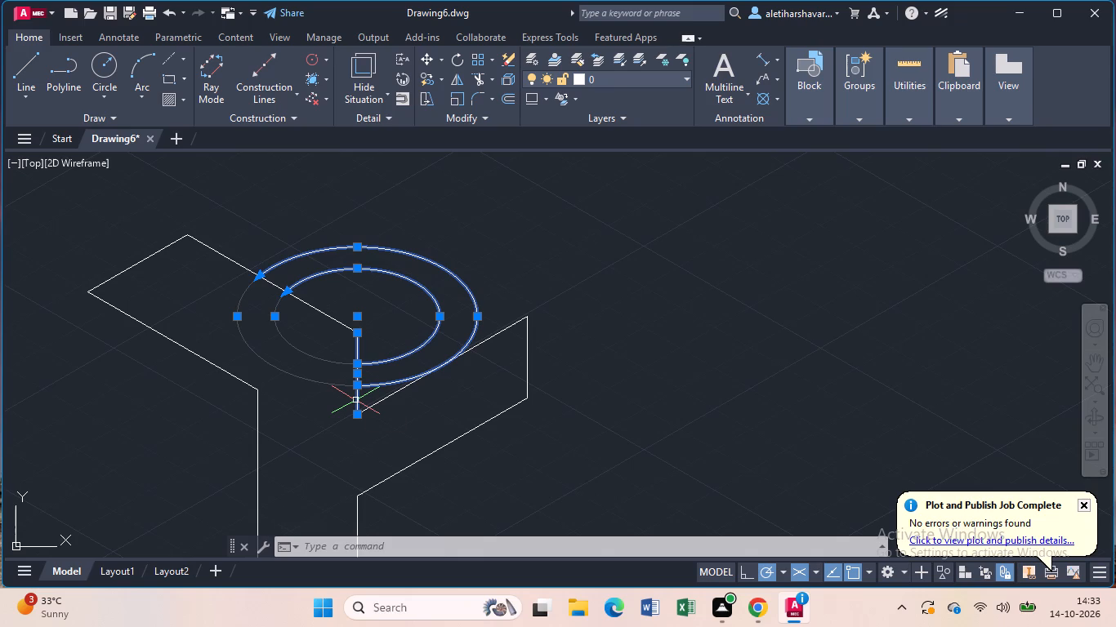
type("co")
key("Return")
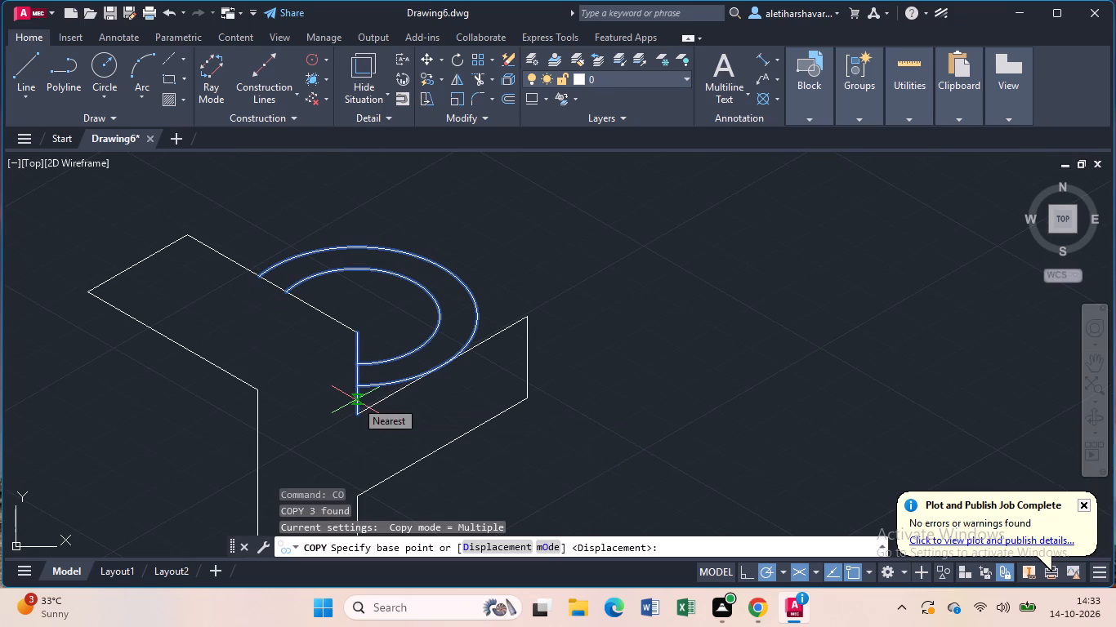
left_click(440, 367)
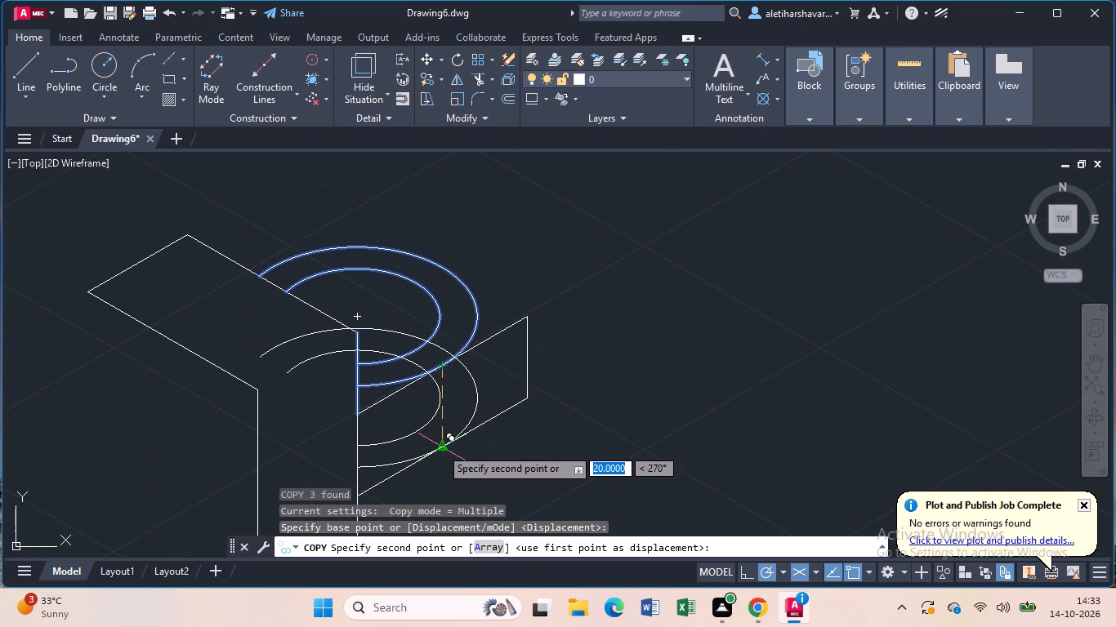
left_click(440, 447)
key("Escape")
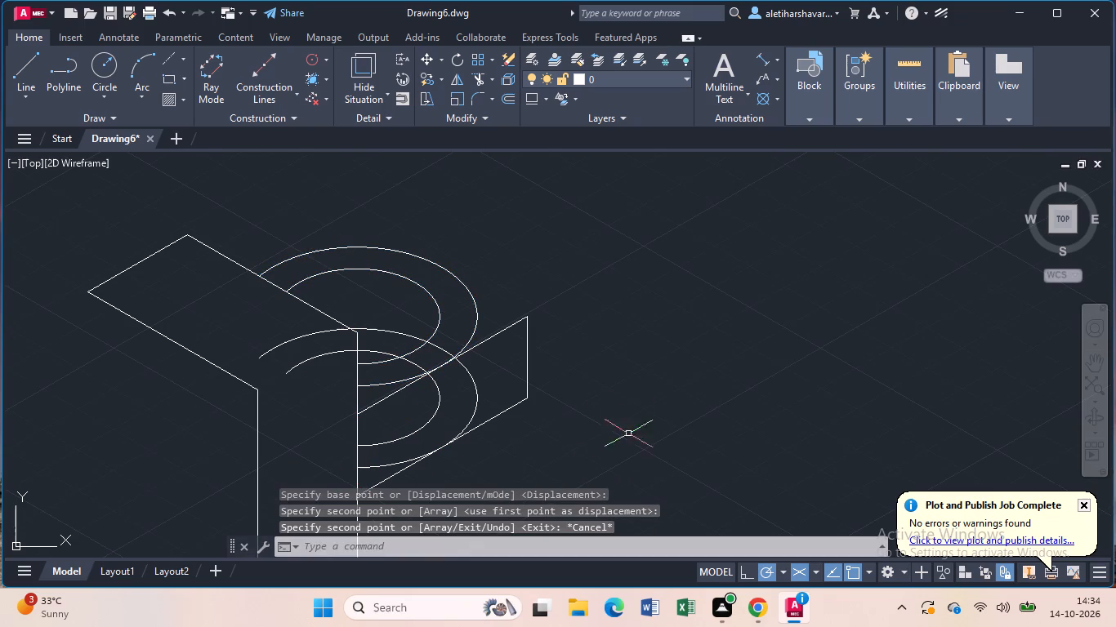
Start a Trim on the overlapping linework around the copied arcs.
scroll(511, 438, "down", 1)
middle_click_drag(535, 470, 484, 376)
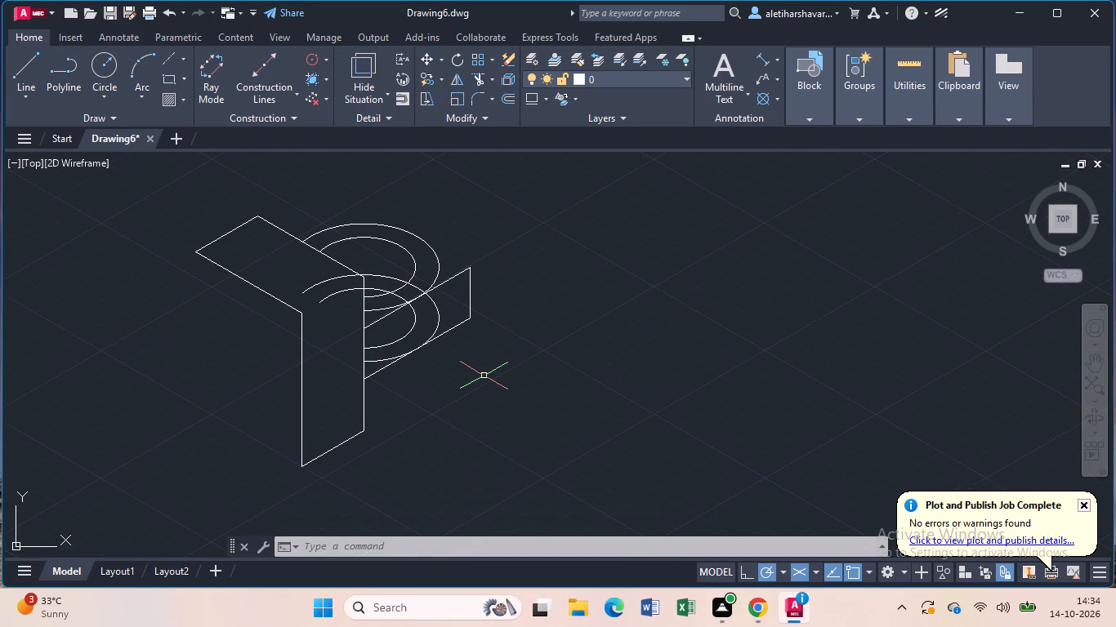
type("tr")
key("Return")
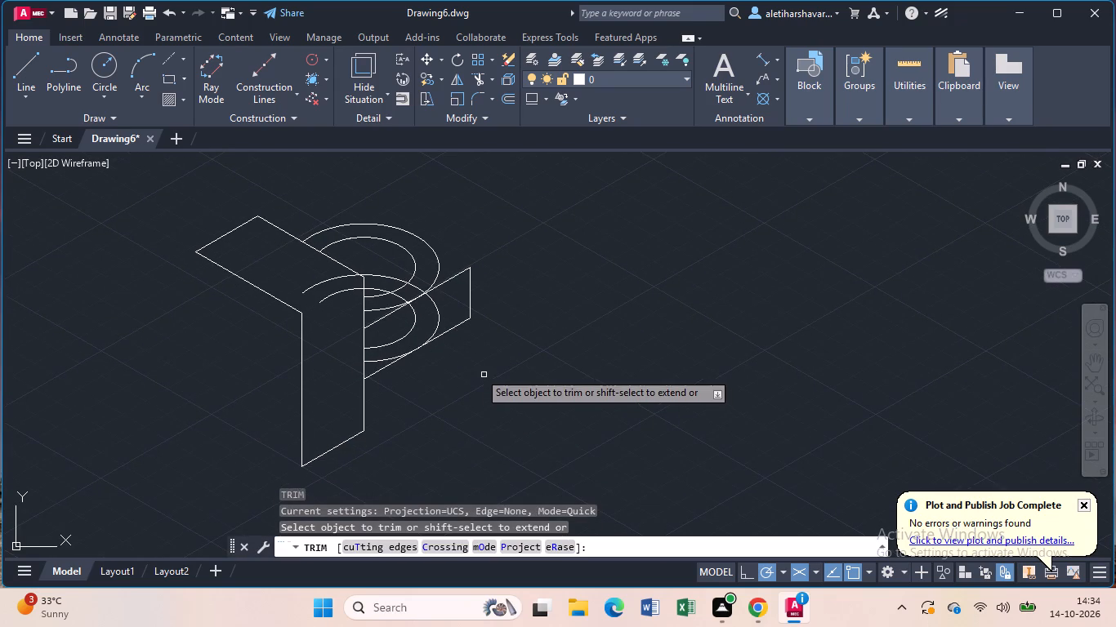
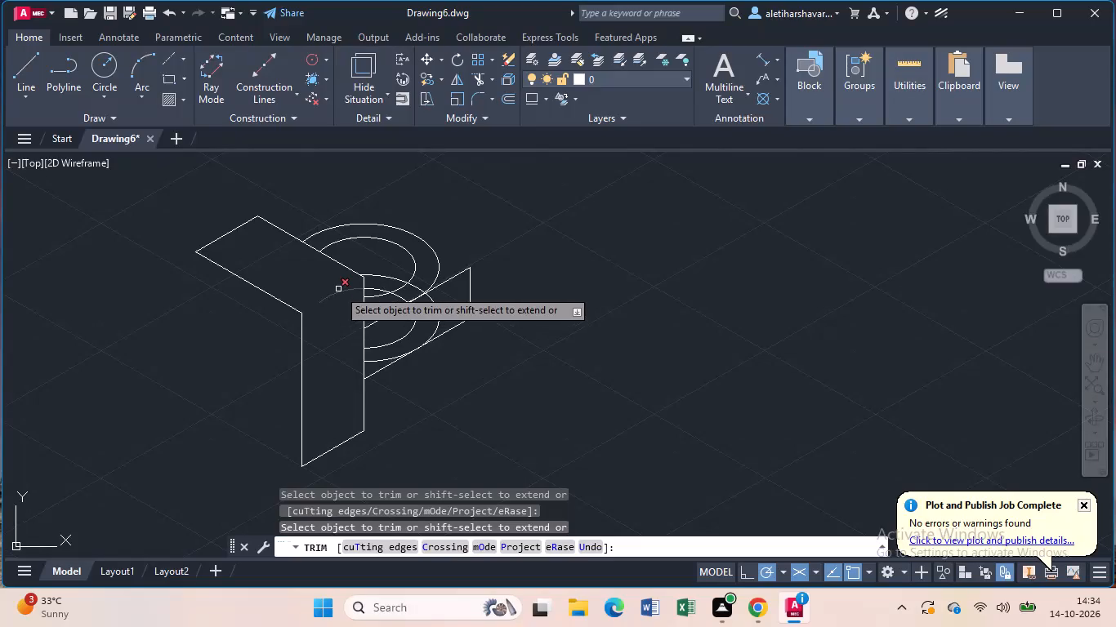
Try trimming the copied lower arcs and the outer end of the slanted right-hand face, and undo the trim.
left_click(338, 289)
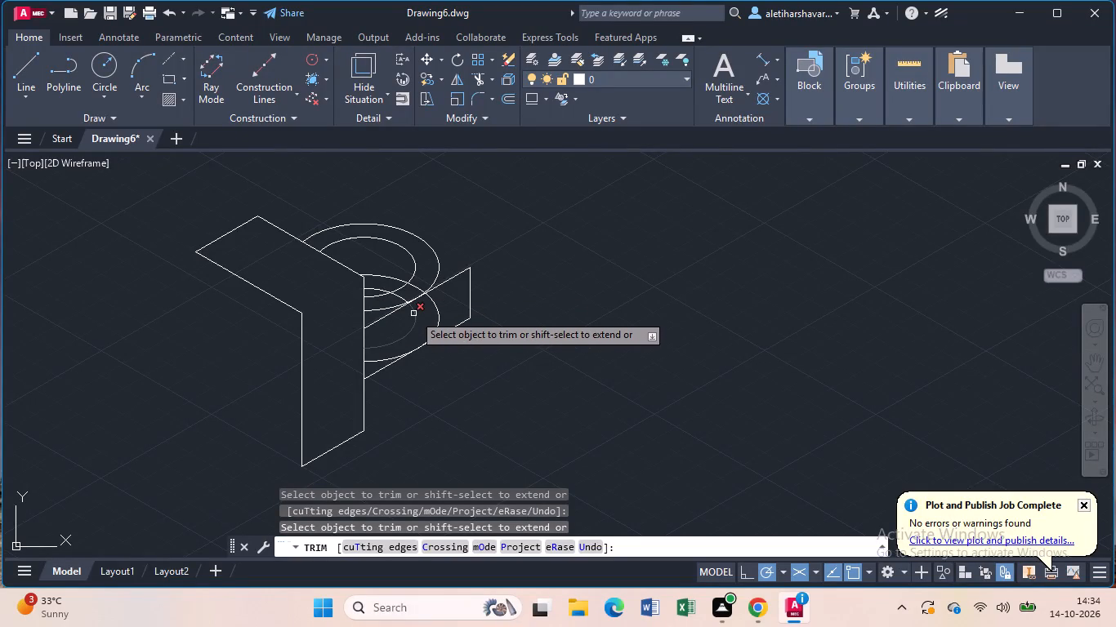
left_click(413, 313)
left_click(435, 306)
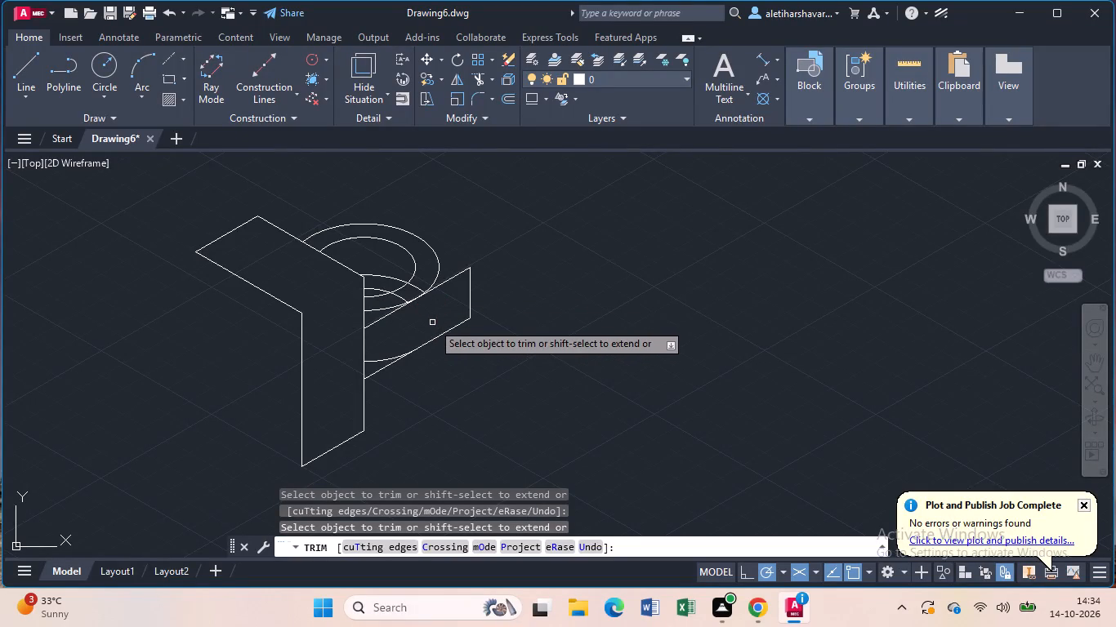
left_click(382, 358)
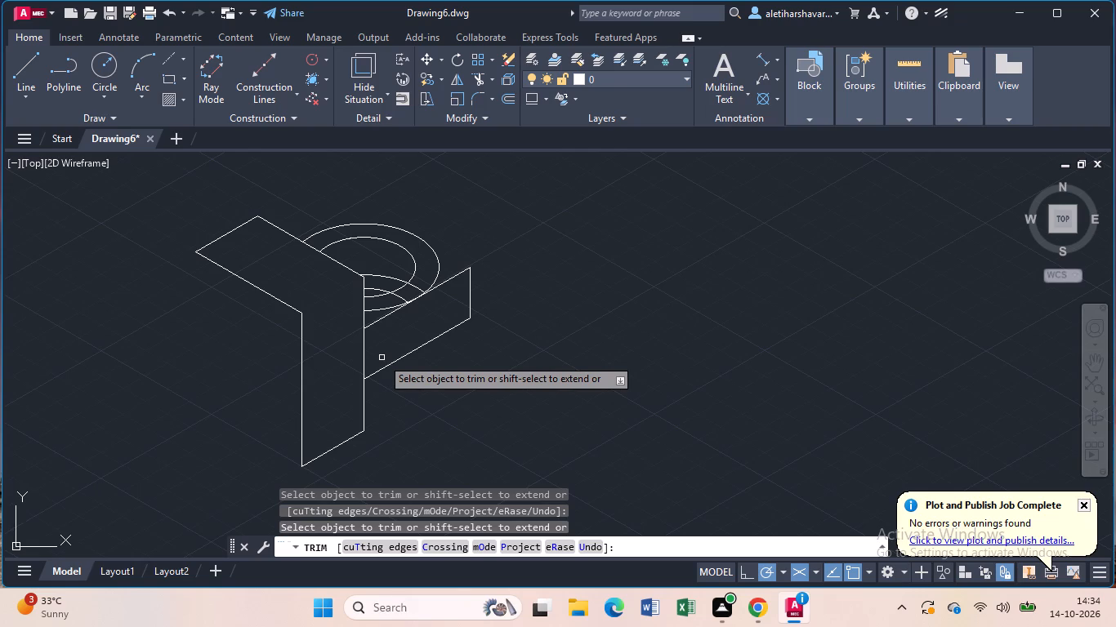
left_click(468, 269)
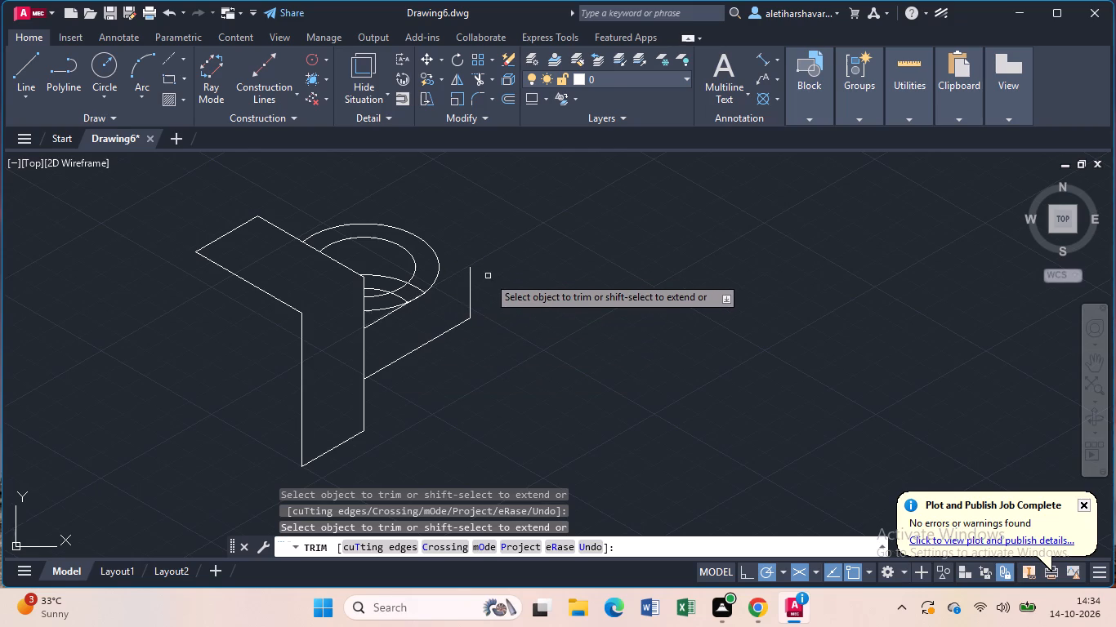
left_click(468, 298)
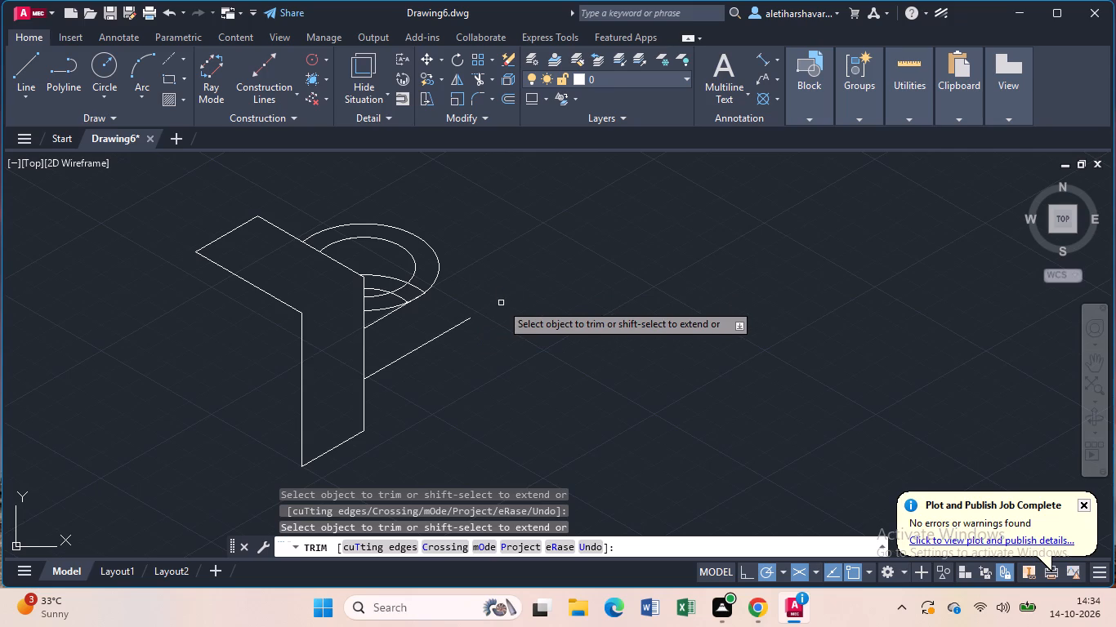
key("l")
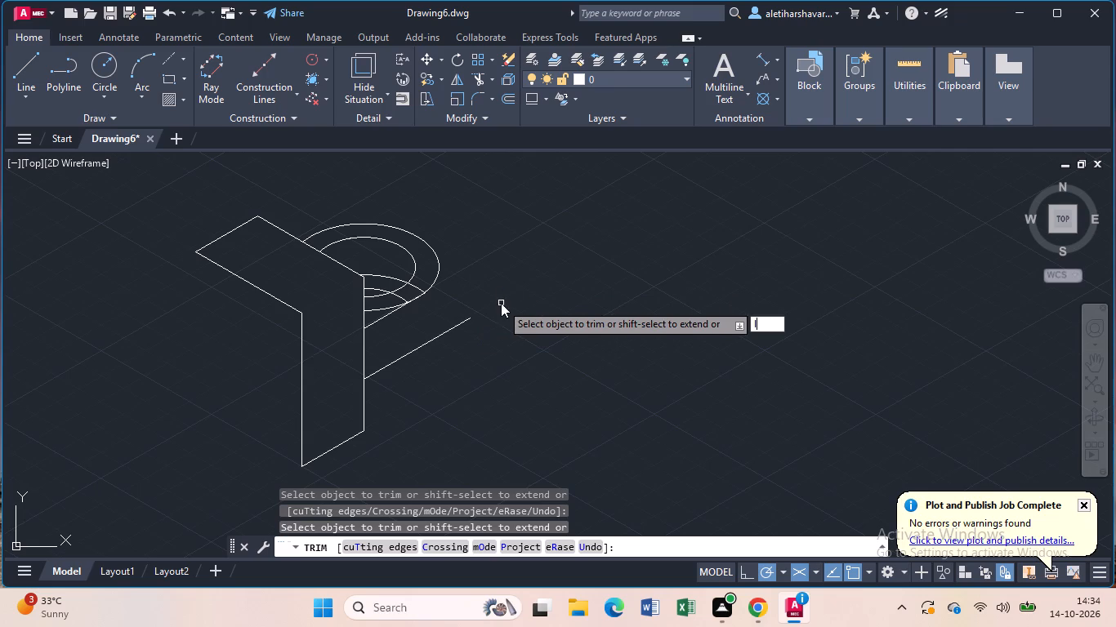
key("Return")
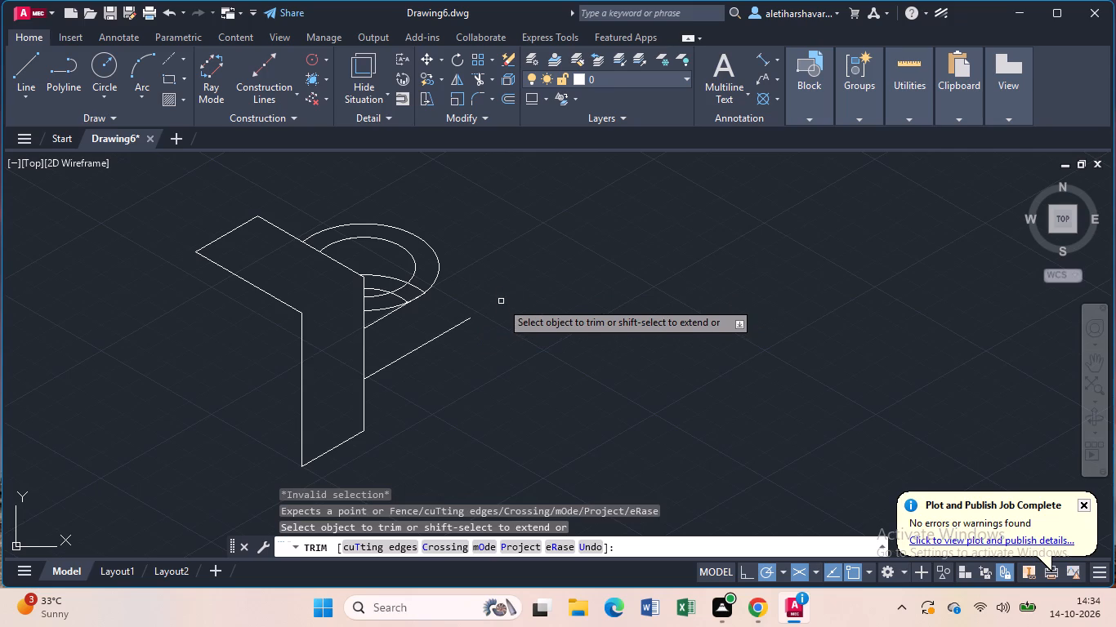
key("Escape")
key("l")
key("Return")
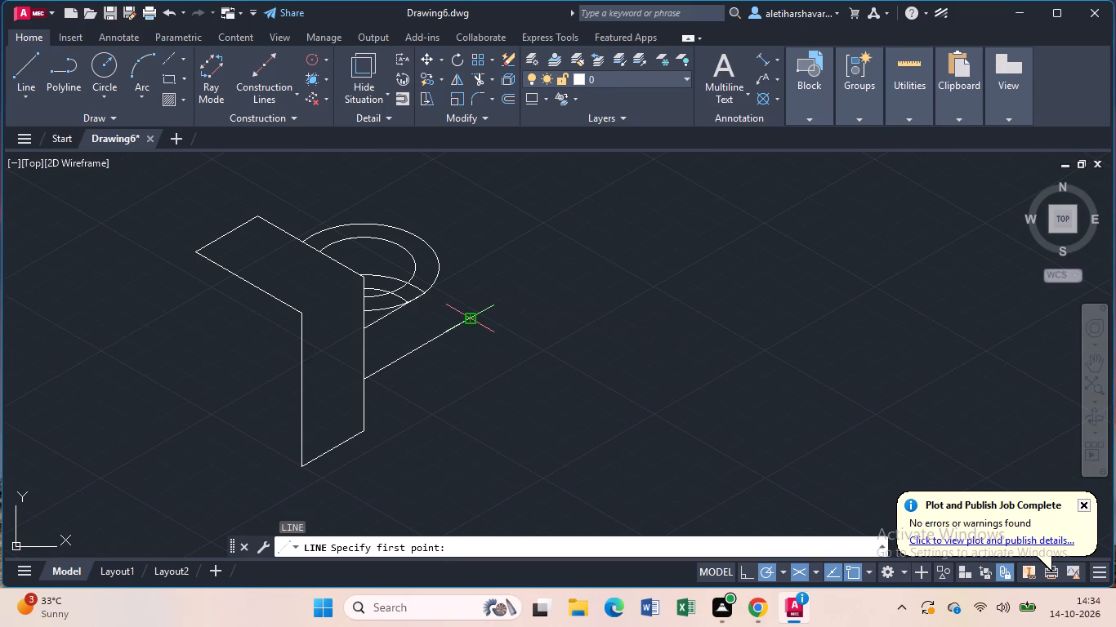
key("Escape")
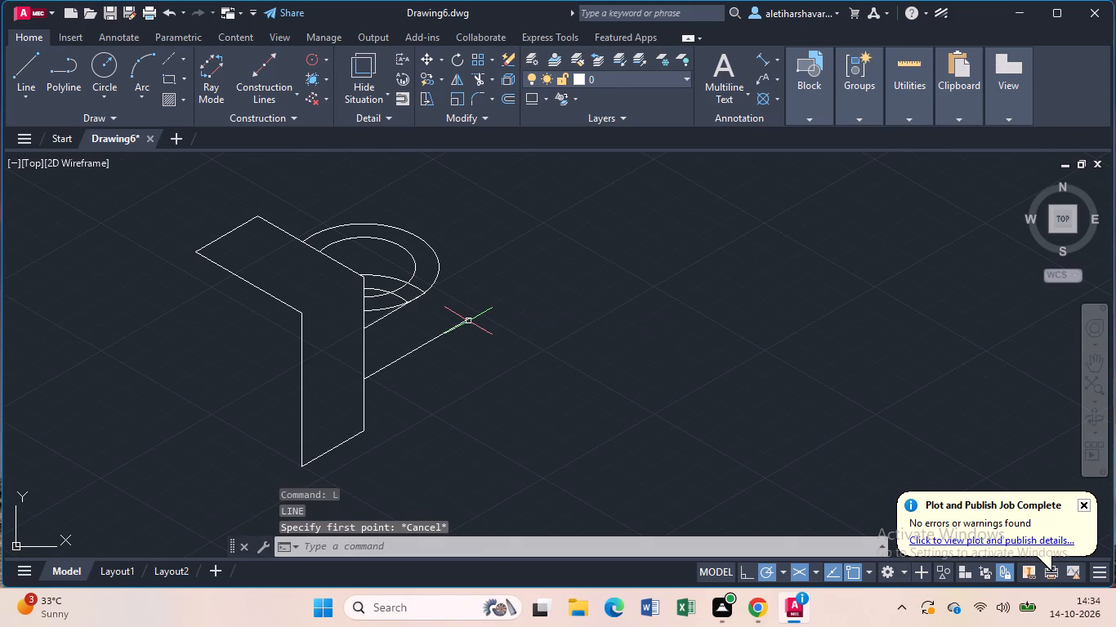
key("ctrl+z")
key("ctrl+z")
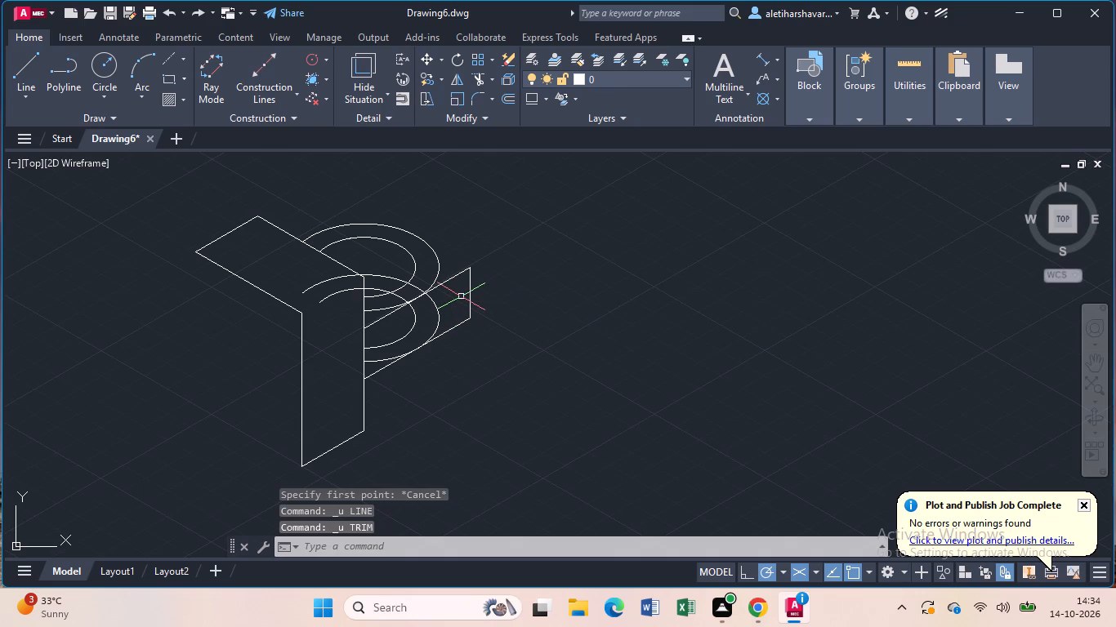
Trim the copied arcs inside the left-hand faces and along the right-hand face, and remove that face's edges beyond the outer arcs.
type("tr")
key("Return")
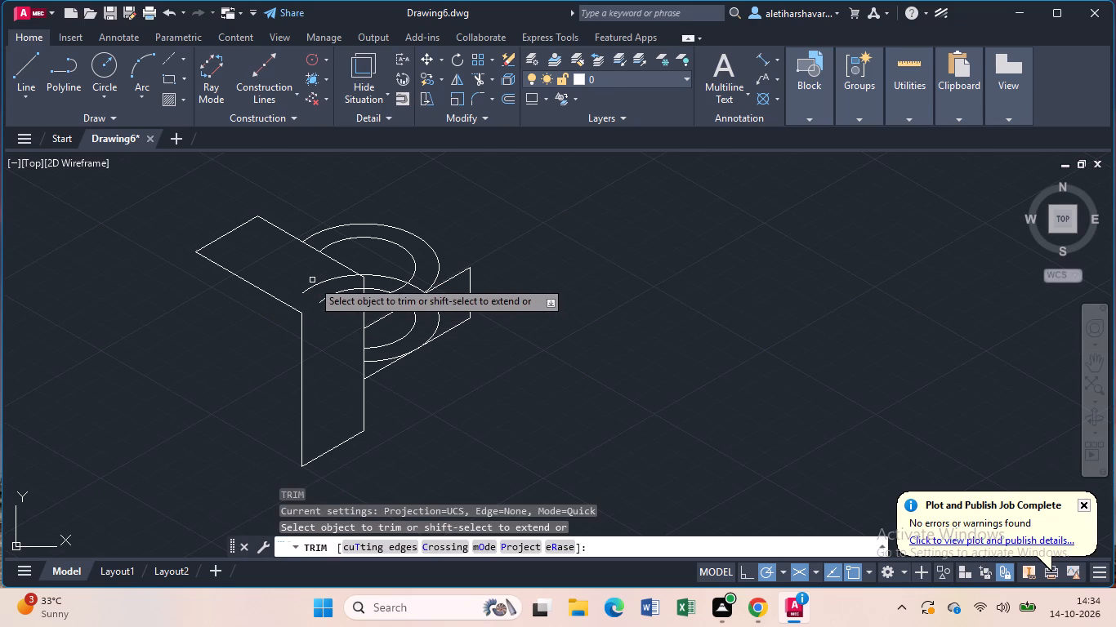
left_click(313, 286)
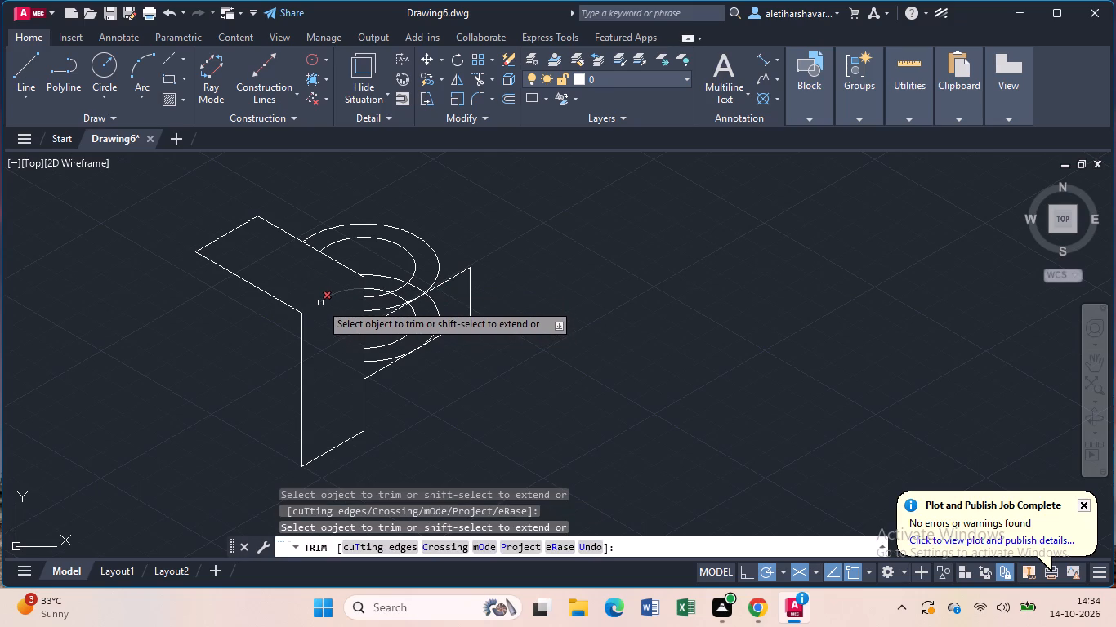
left_click(320, 303)
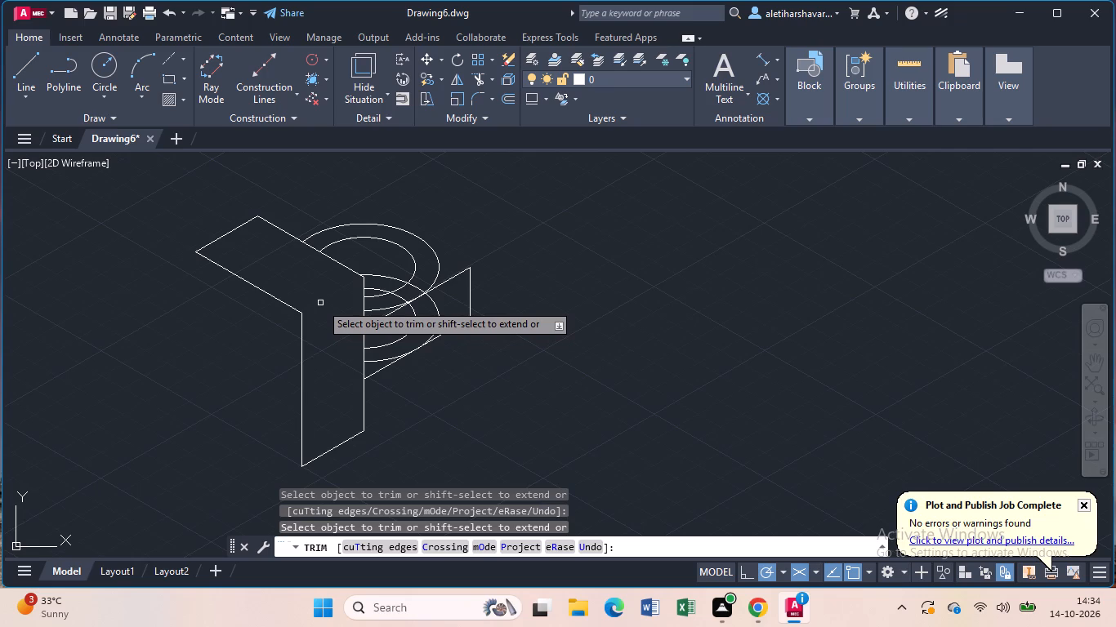
left_click(395, 341)
left_click(374, 362)
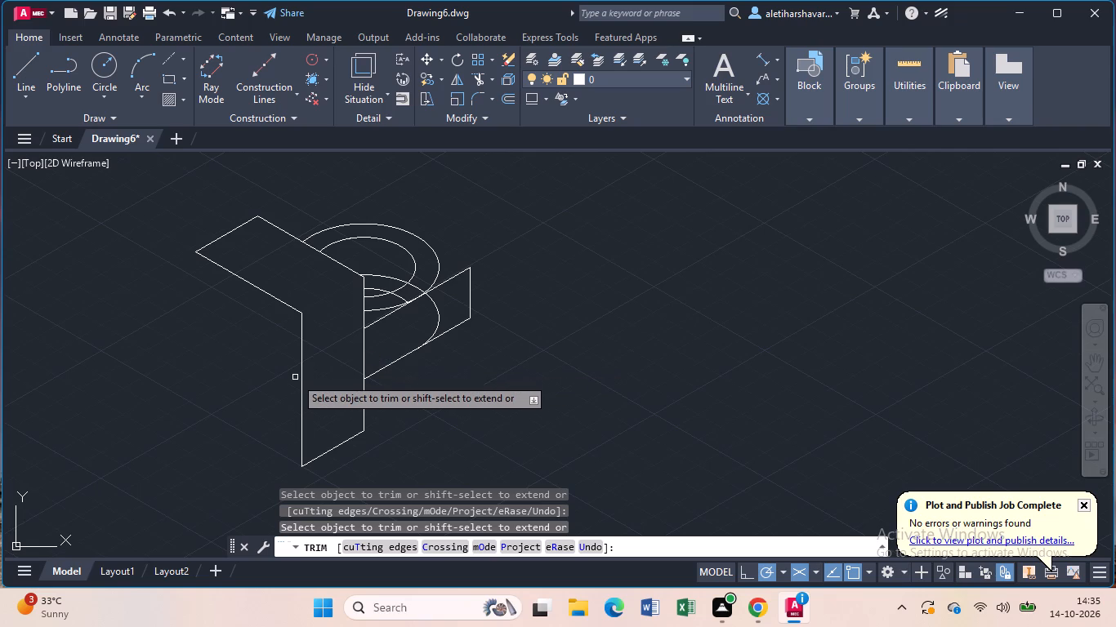
left_click(450, 277)
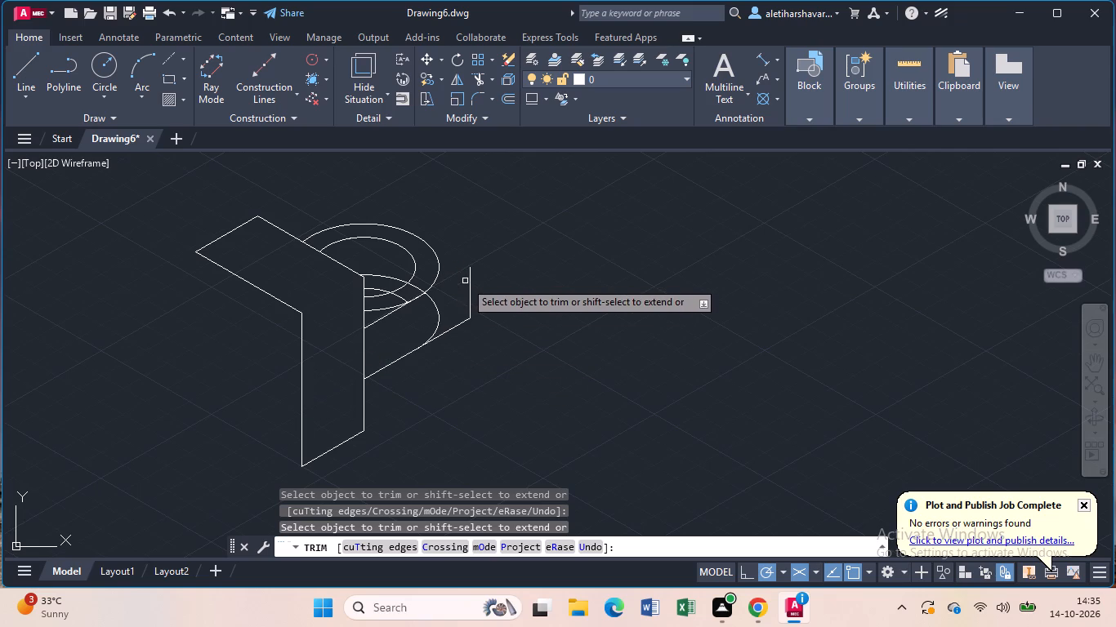
left_click(468, 282)
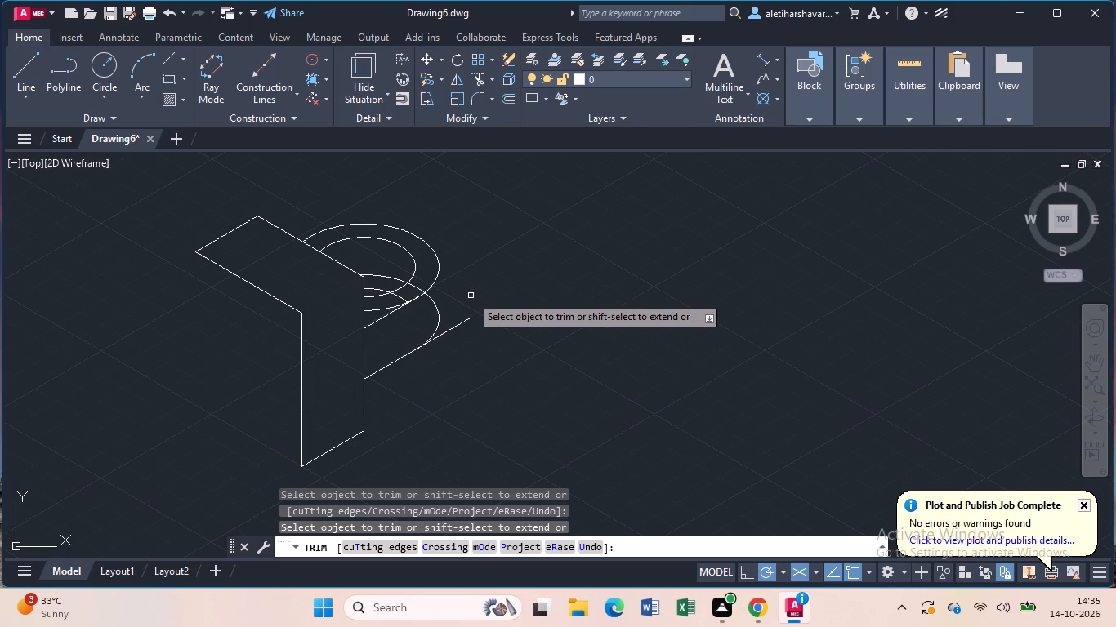
left_click(465, 322)
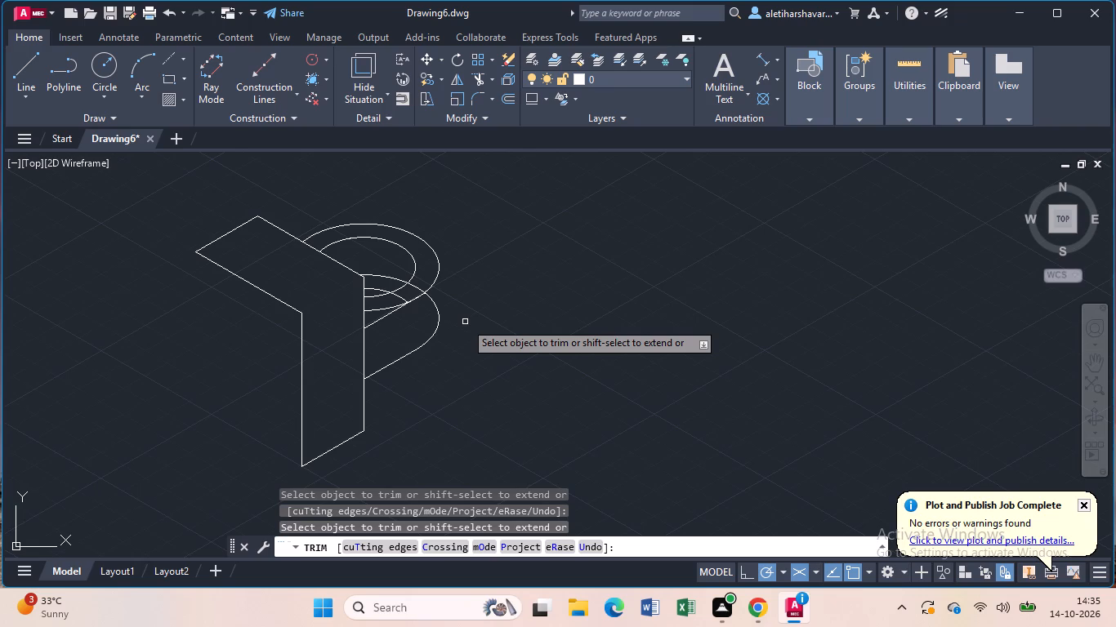
key("l")
key("Return")
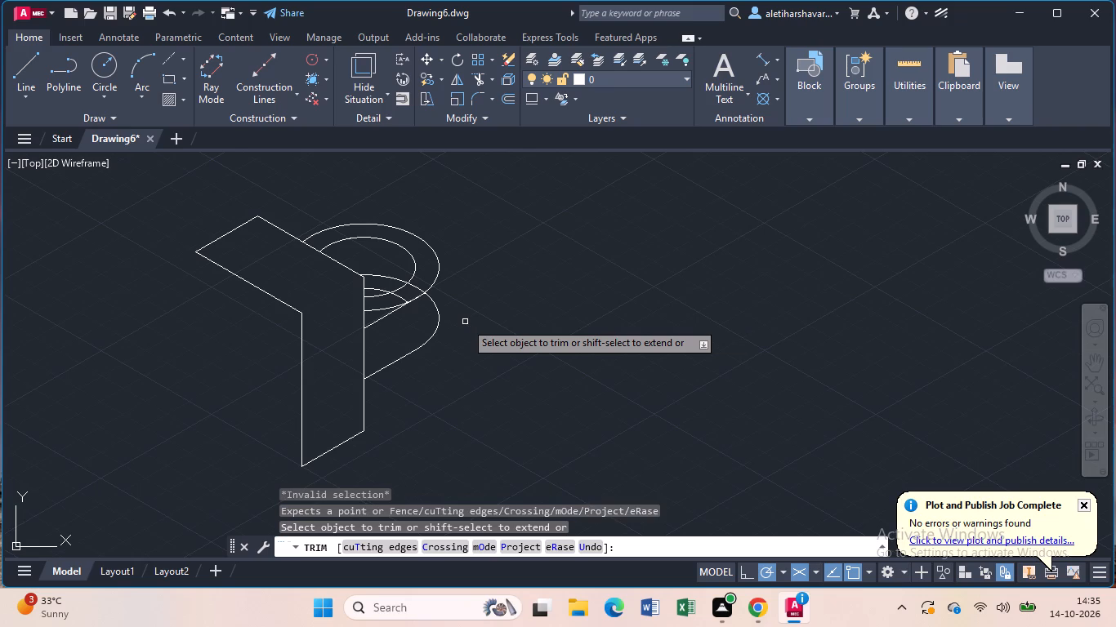
key("Escape")
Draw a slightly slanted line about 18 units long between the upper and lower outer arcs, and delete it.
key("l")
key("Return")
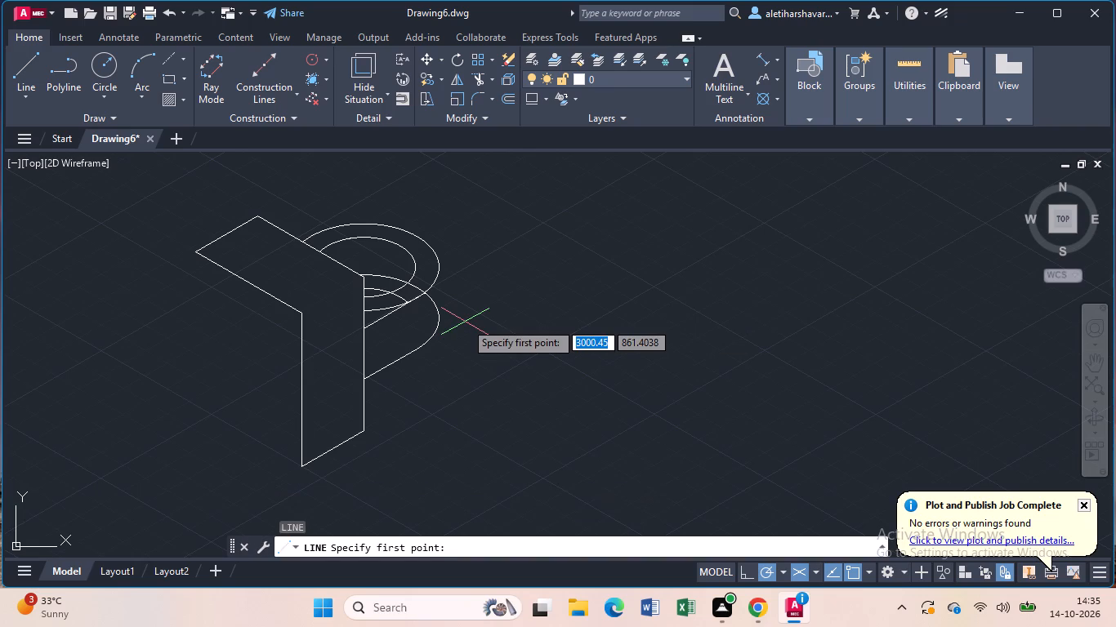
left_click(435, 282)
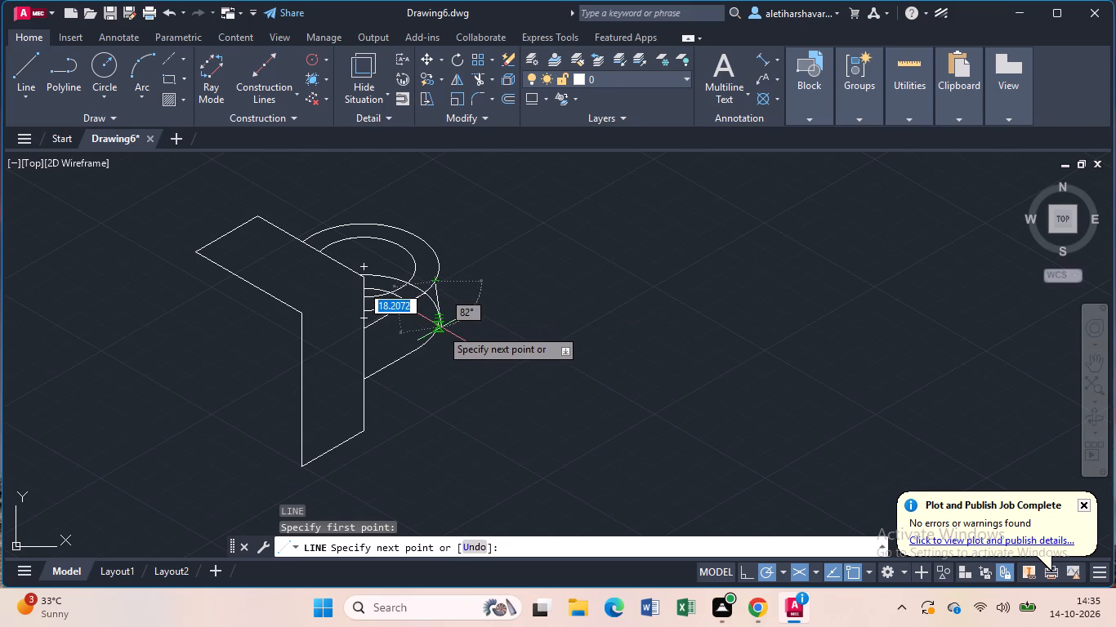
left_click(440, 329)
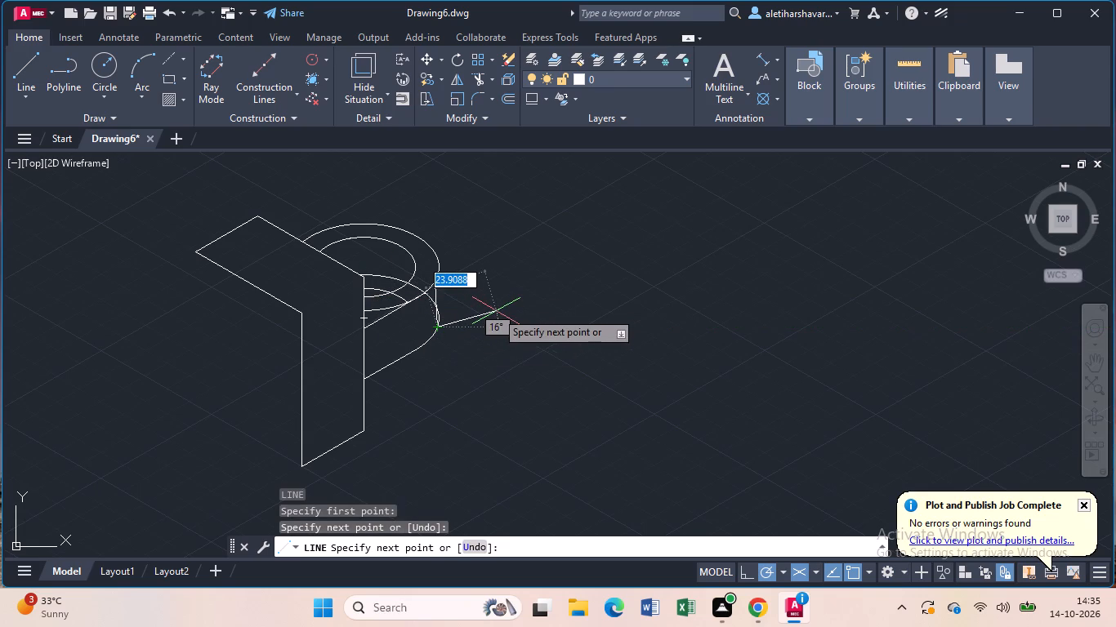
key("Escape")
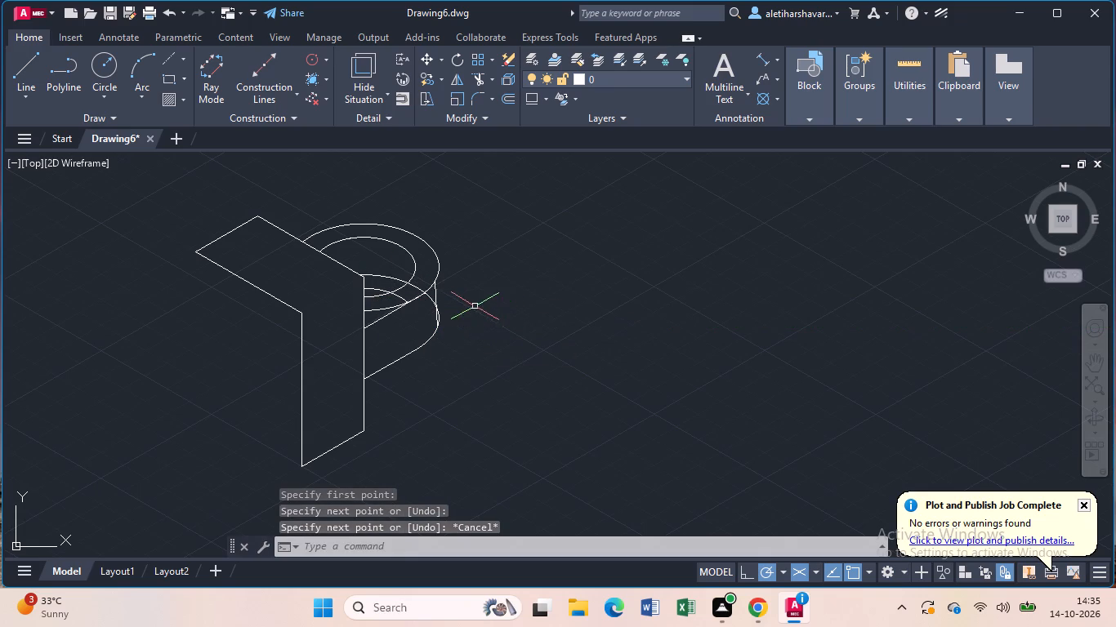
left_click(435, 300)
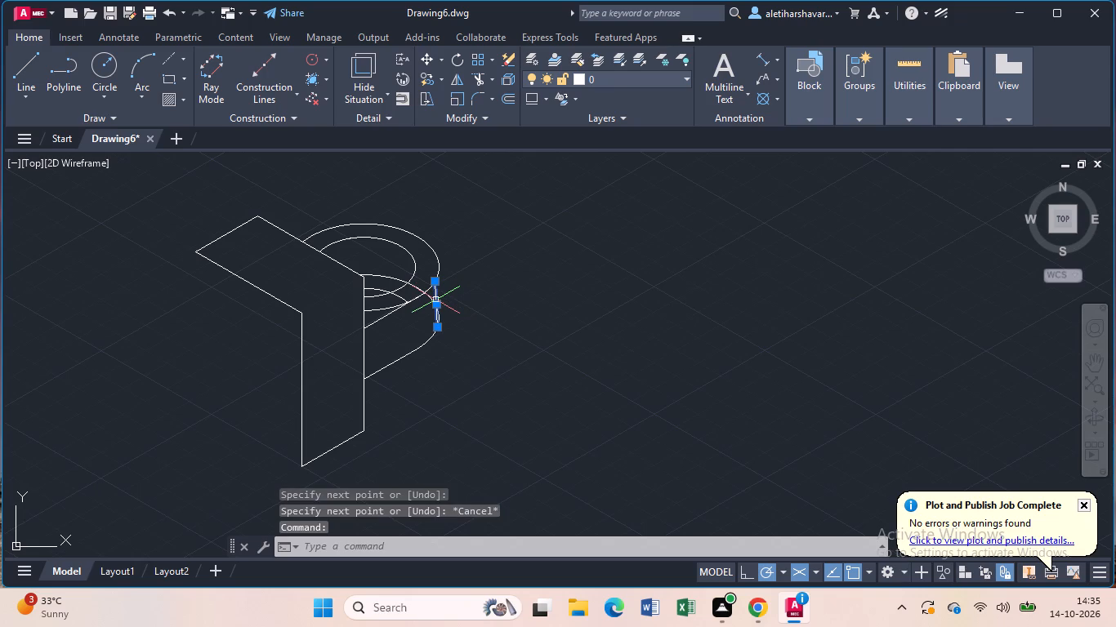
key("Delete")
Draw a vertical line joining the right-hand quadrants of the upper and lower outer arcs.
key("l")
key("Return")
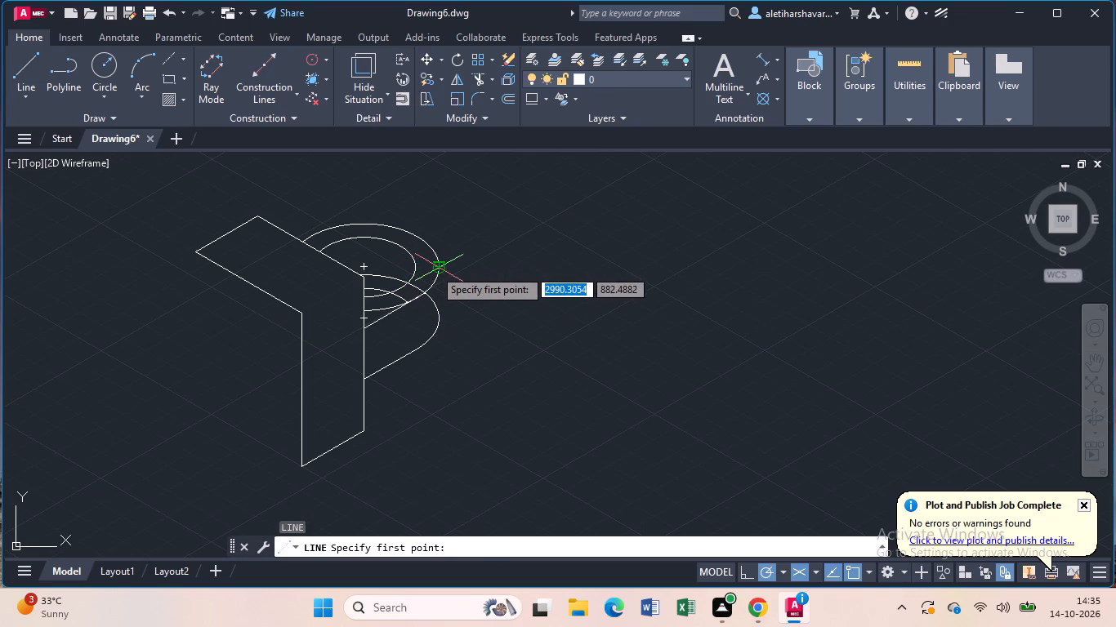
left_click(434, 269)
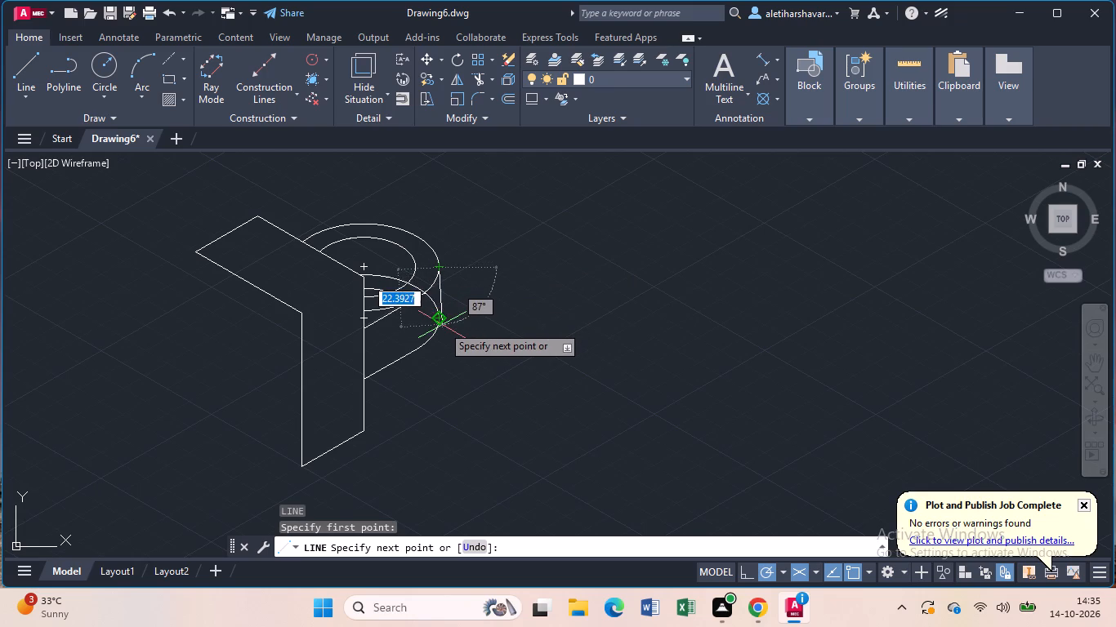
left_click(440, 322)
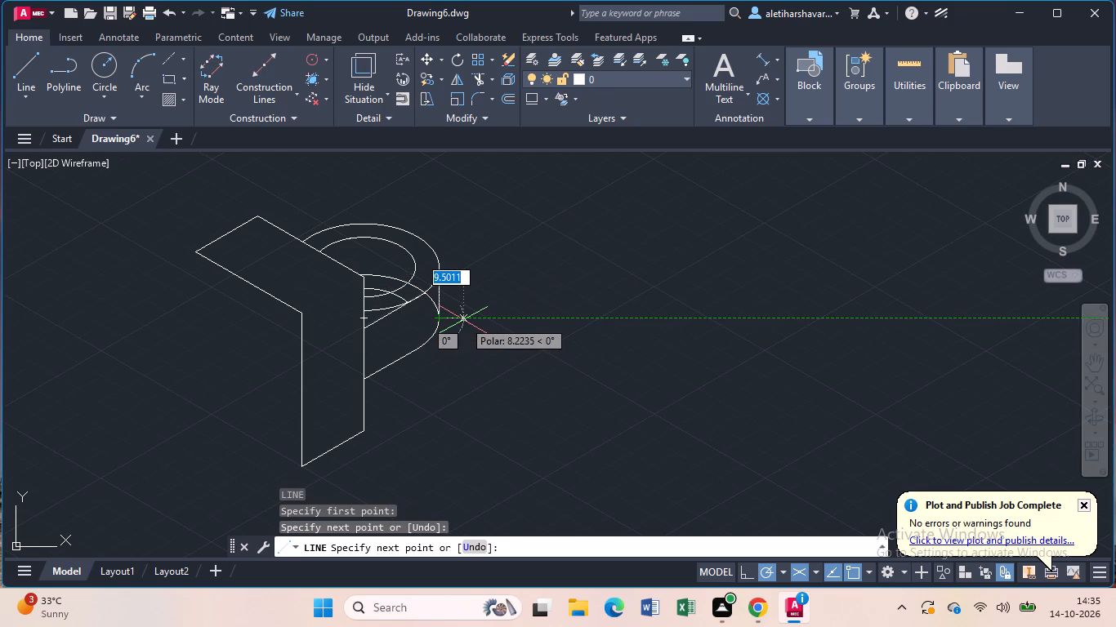
key("Escape")
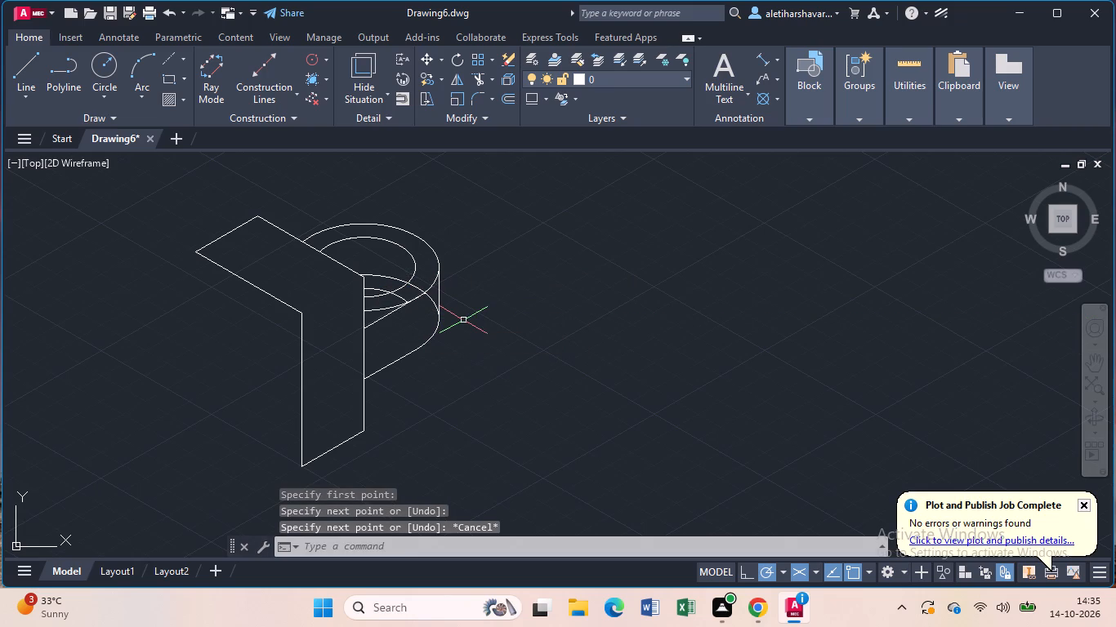
Trim the lower outer arc above its quadrant, the lower inner arc outside the hole, and the upper outer arc above the slanted edge.
type("tr")
key("Return")
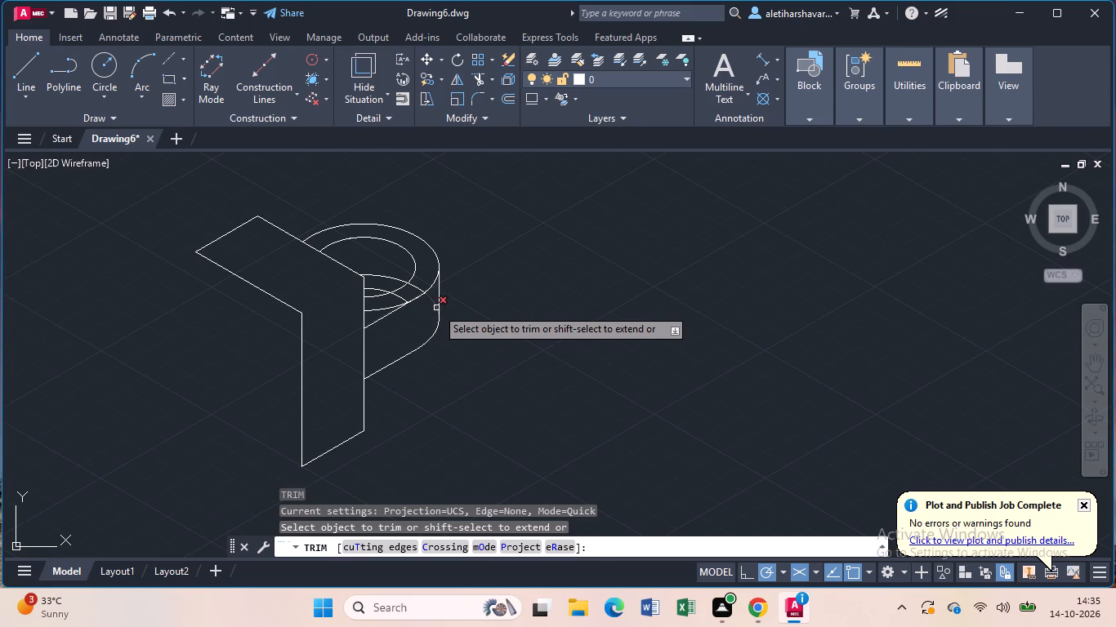
left_click(434, 302)
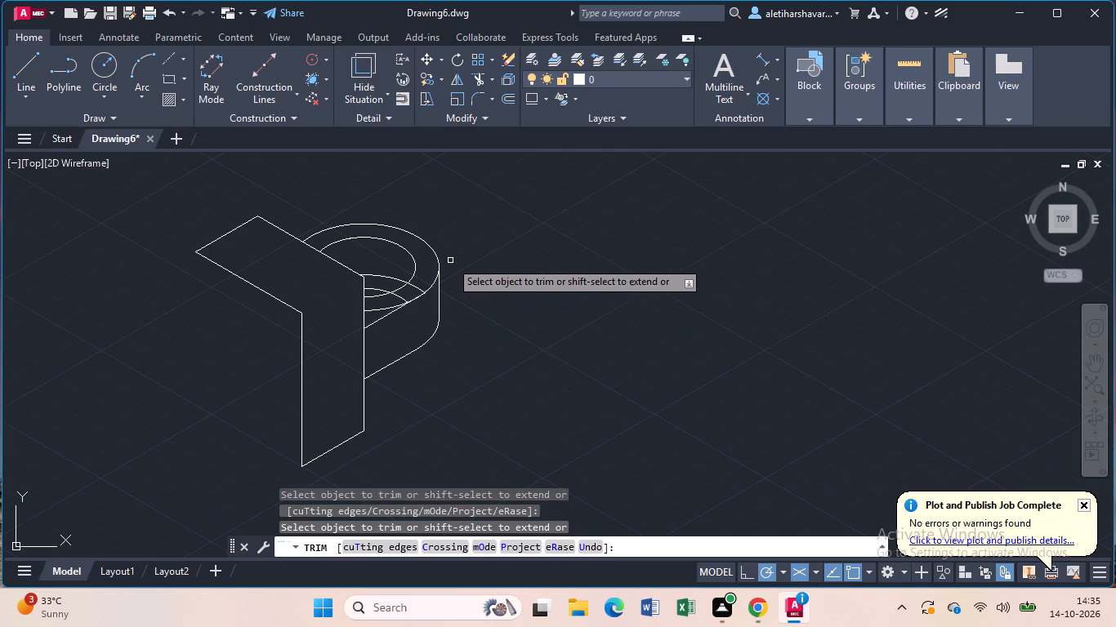
left_click(416, 287)
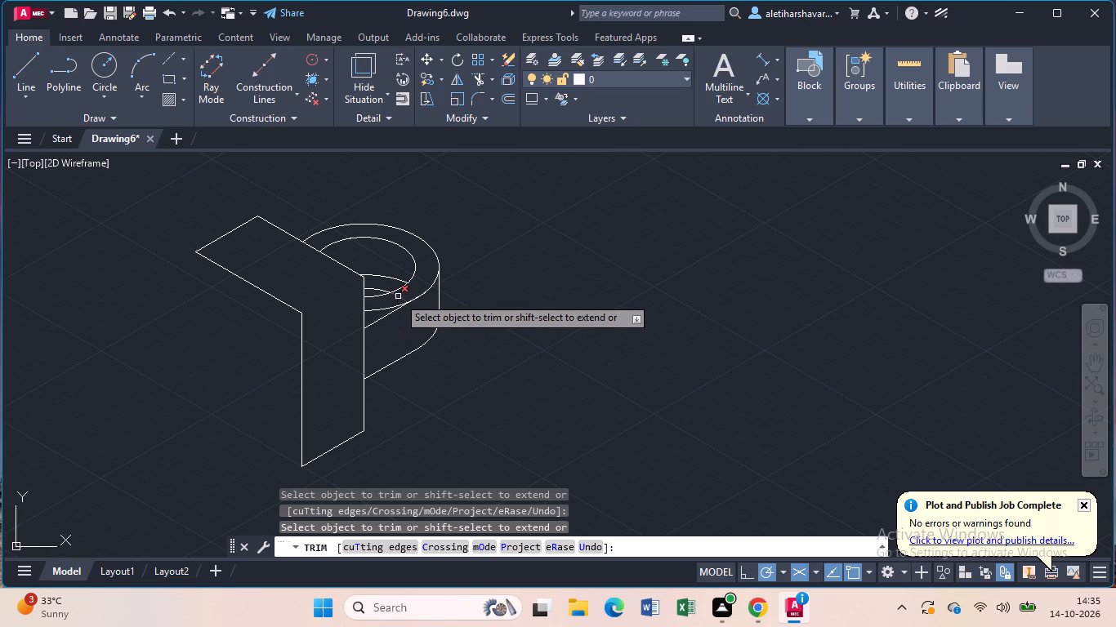
left_click(398, 296)
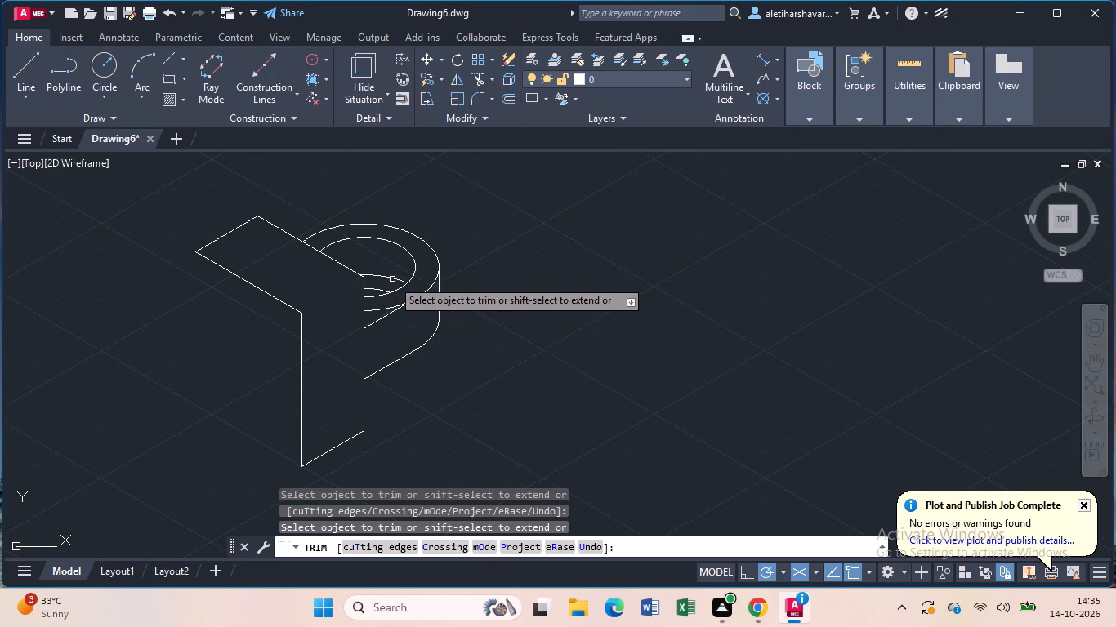
left_click(392, 279)
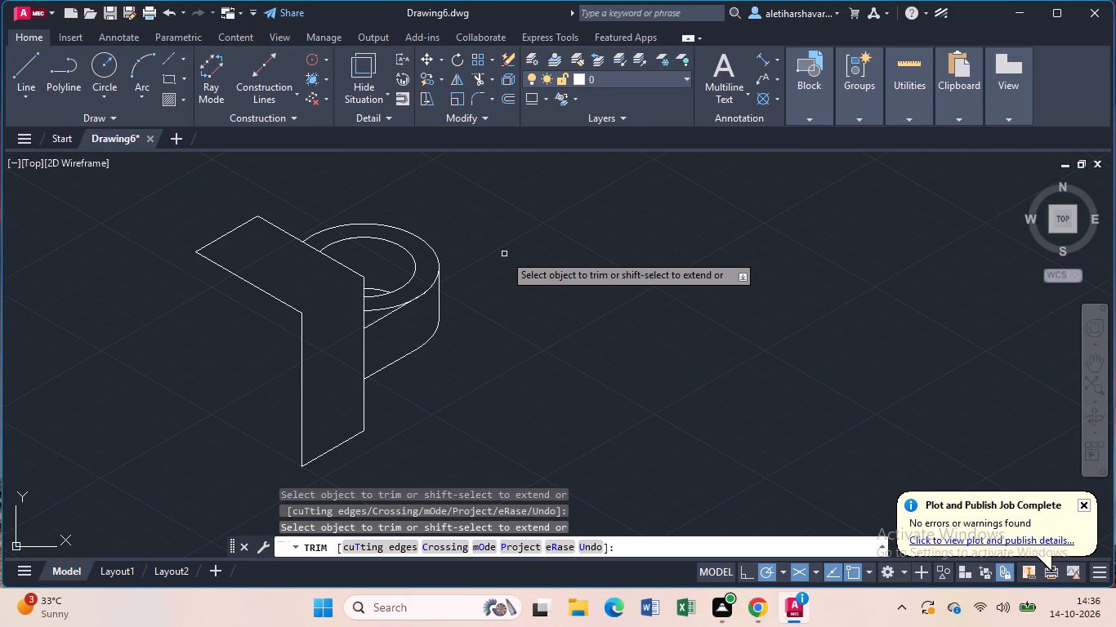
left_click(377, 309)
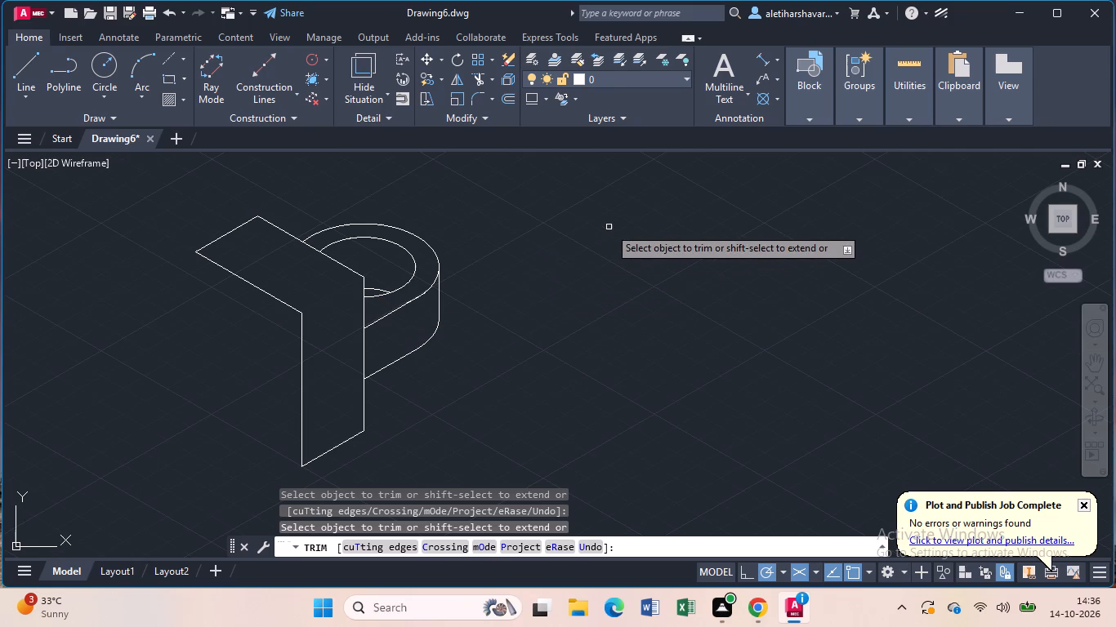
Draw the 28-unit line from the top face's right corner to its front corner, closing the top face.
key("Escape")
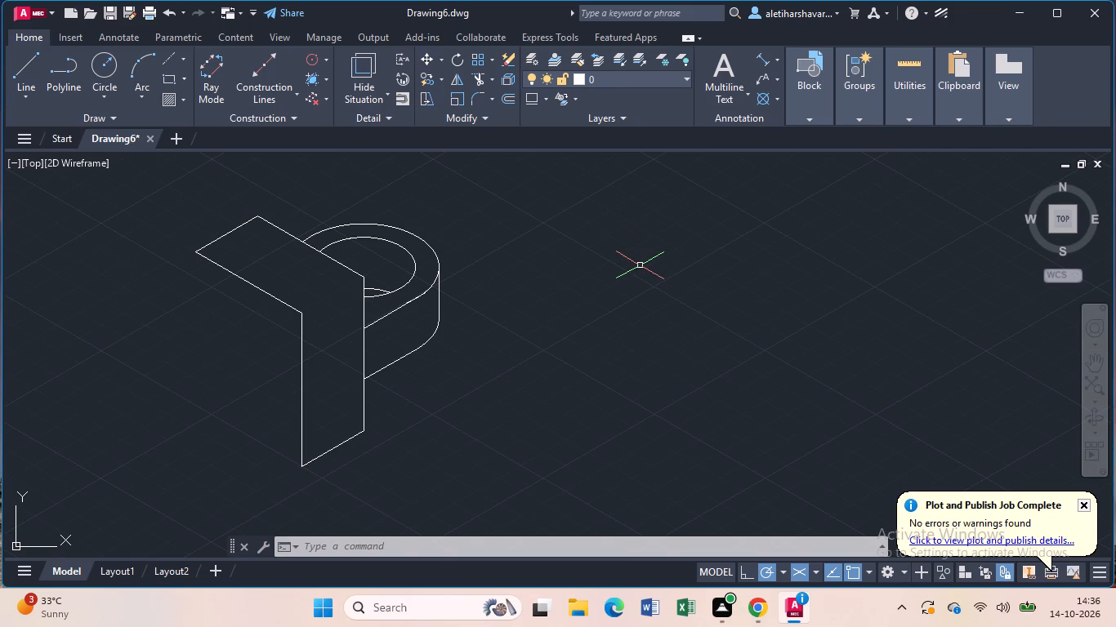
key("l")
key("Return")
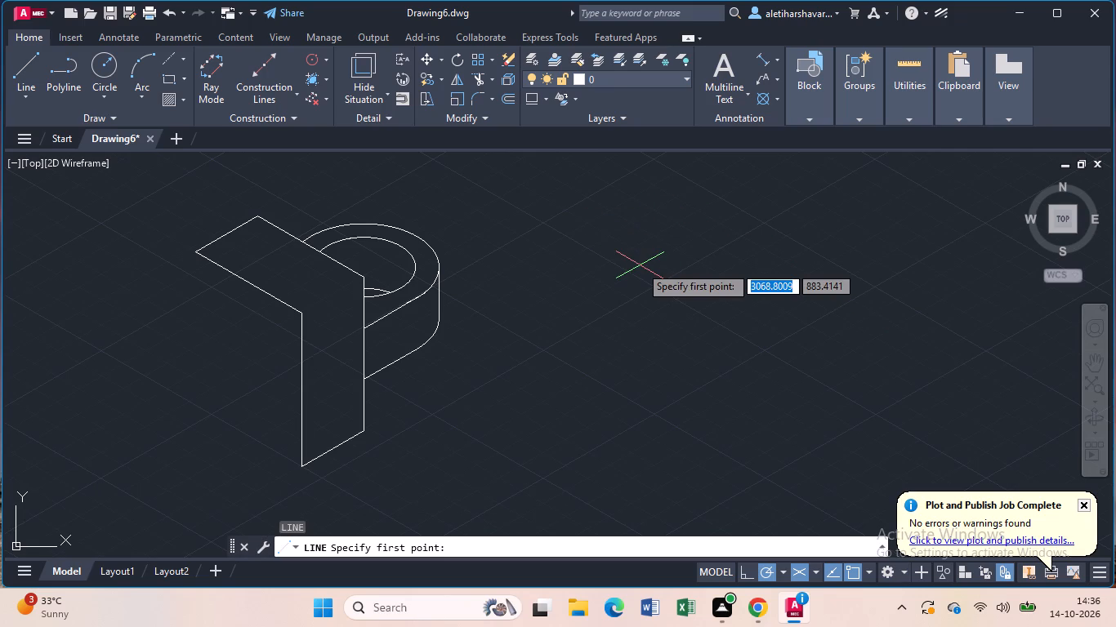
left_click(359, 278)
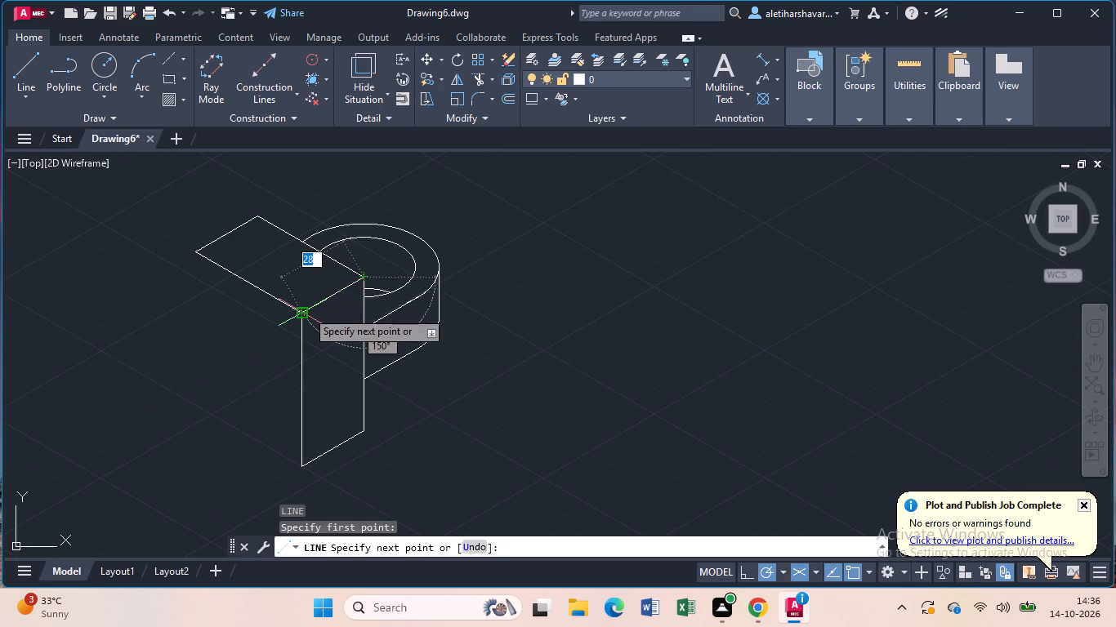
left_click(306, 310)
key("Escape")
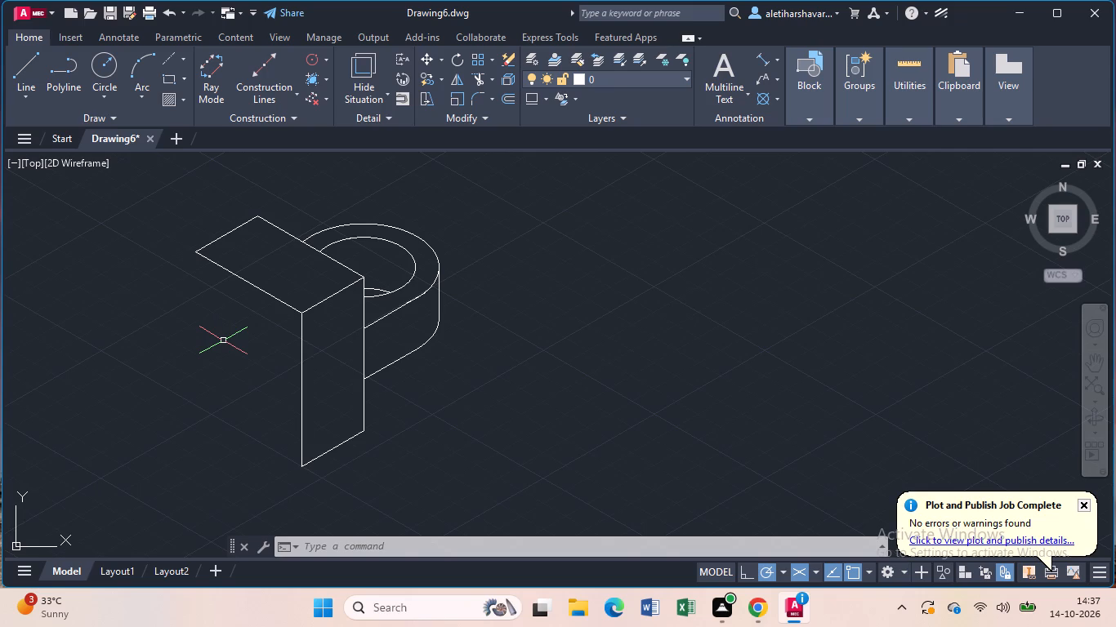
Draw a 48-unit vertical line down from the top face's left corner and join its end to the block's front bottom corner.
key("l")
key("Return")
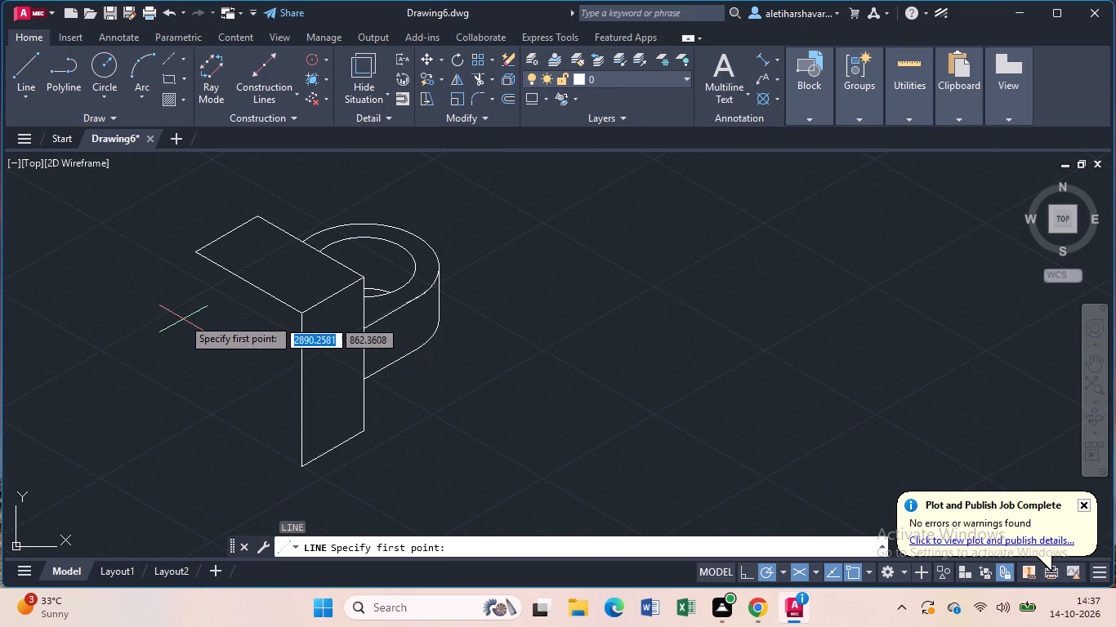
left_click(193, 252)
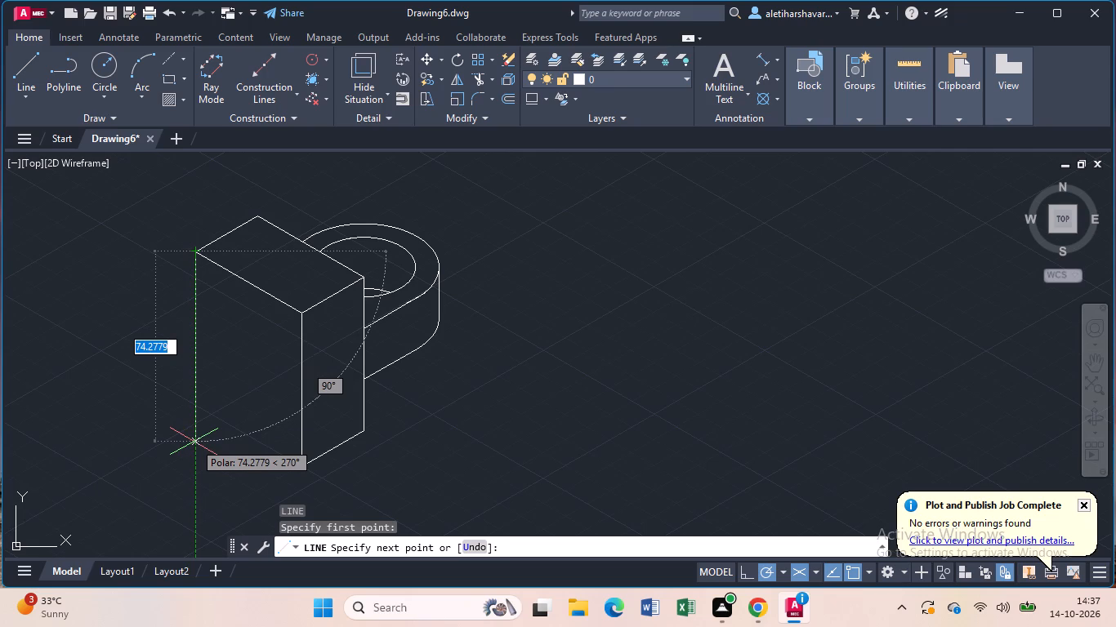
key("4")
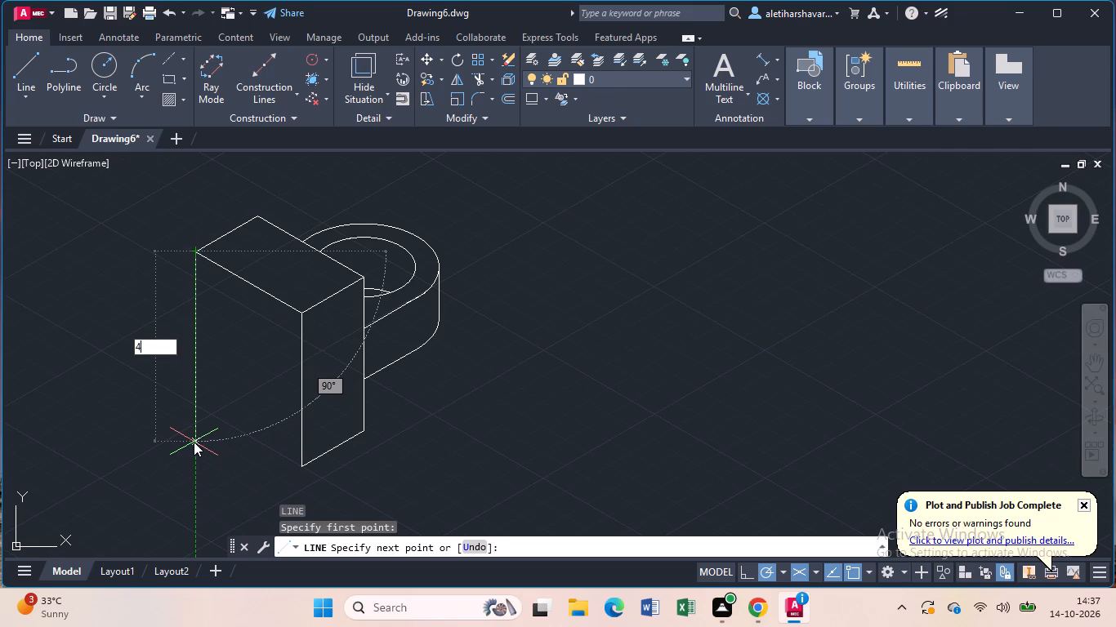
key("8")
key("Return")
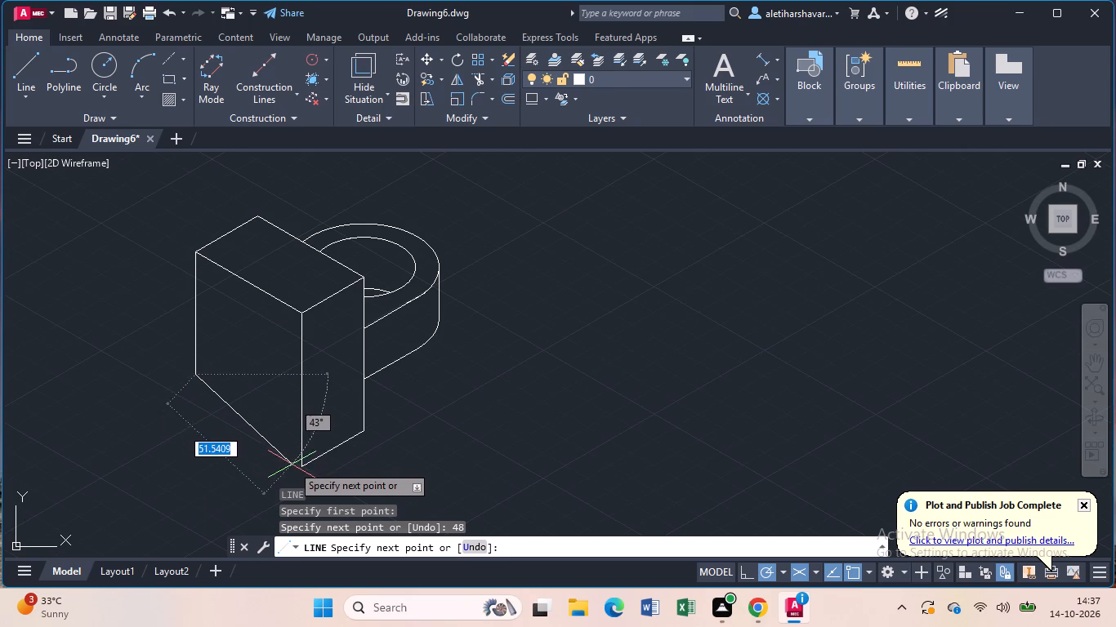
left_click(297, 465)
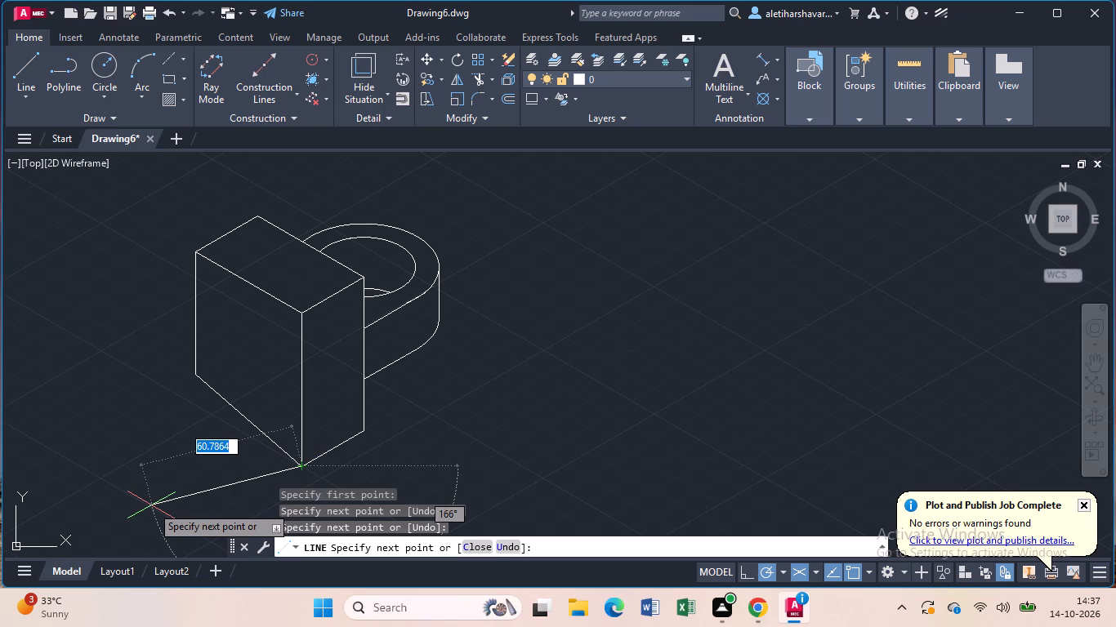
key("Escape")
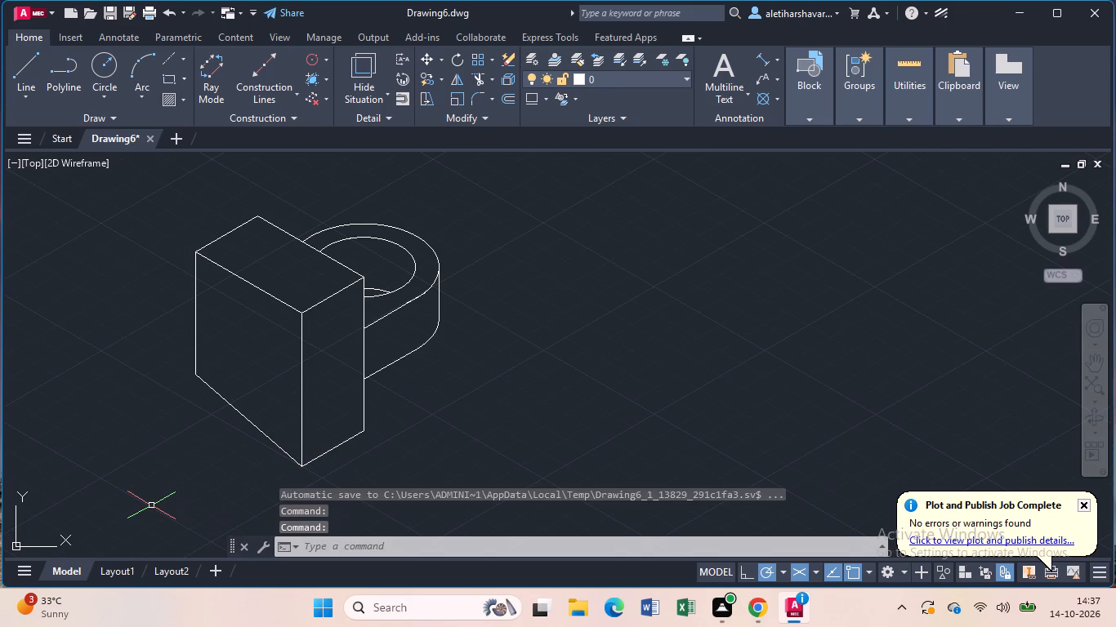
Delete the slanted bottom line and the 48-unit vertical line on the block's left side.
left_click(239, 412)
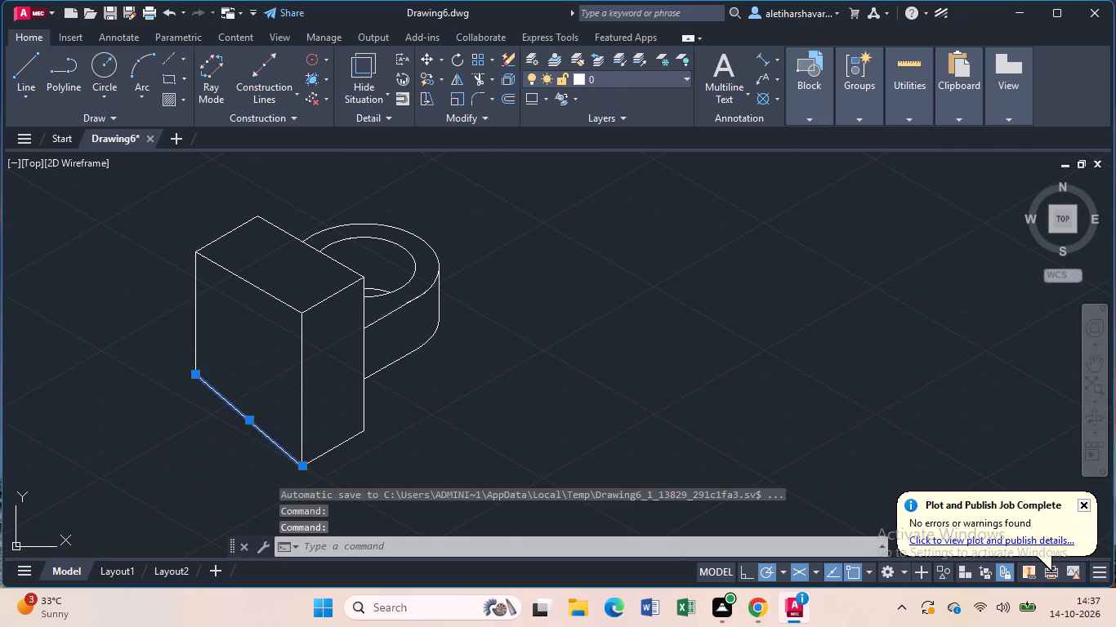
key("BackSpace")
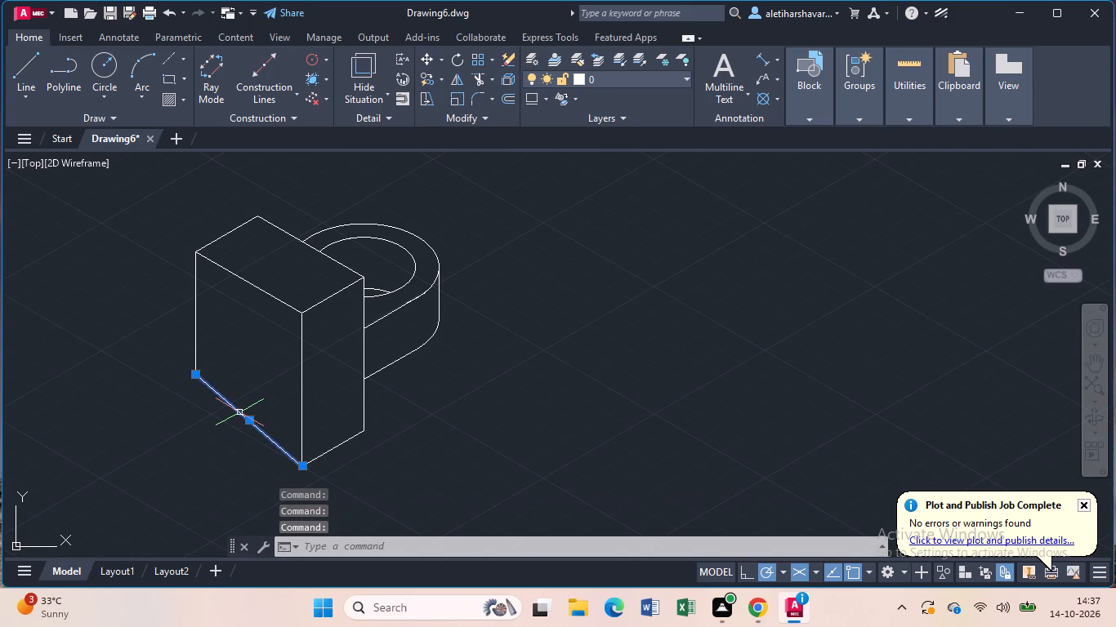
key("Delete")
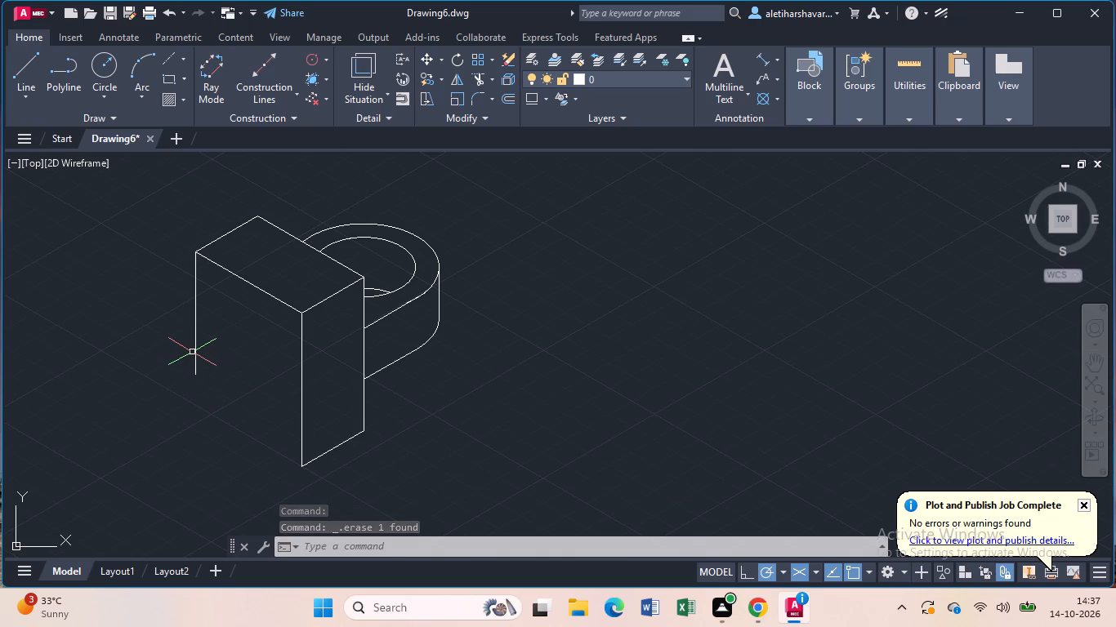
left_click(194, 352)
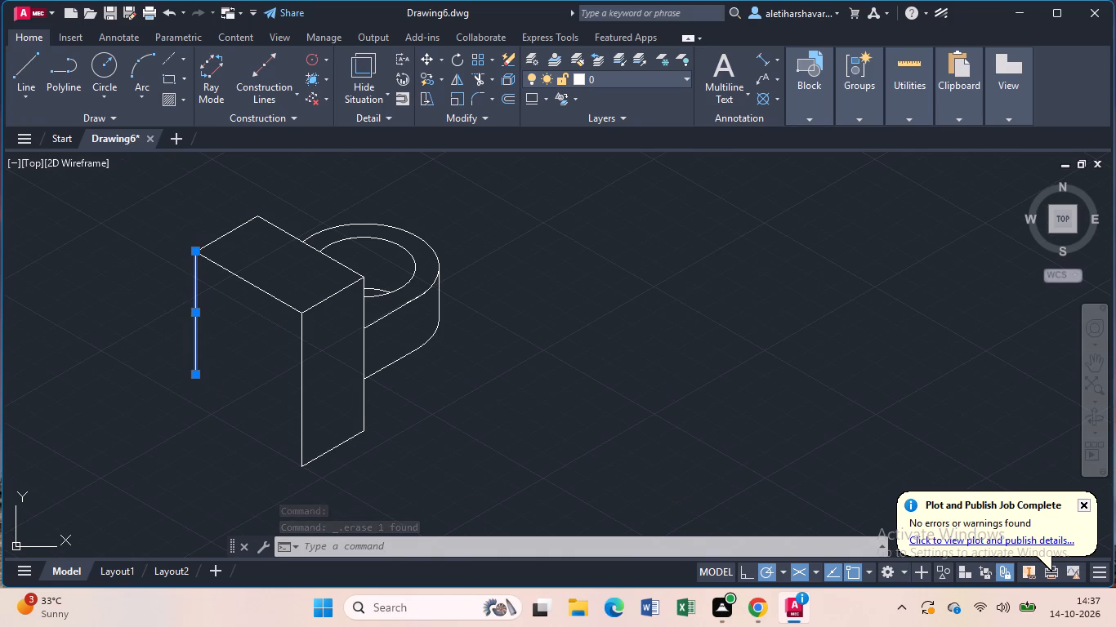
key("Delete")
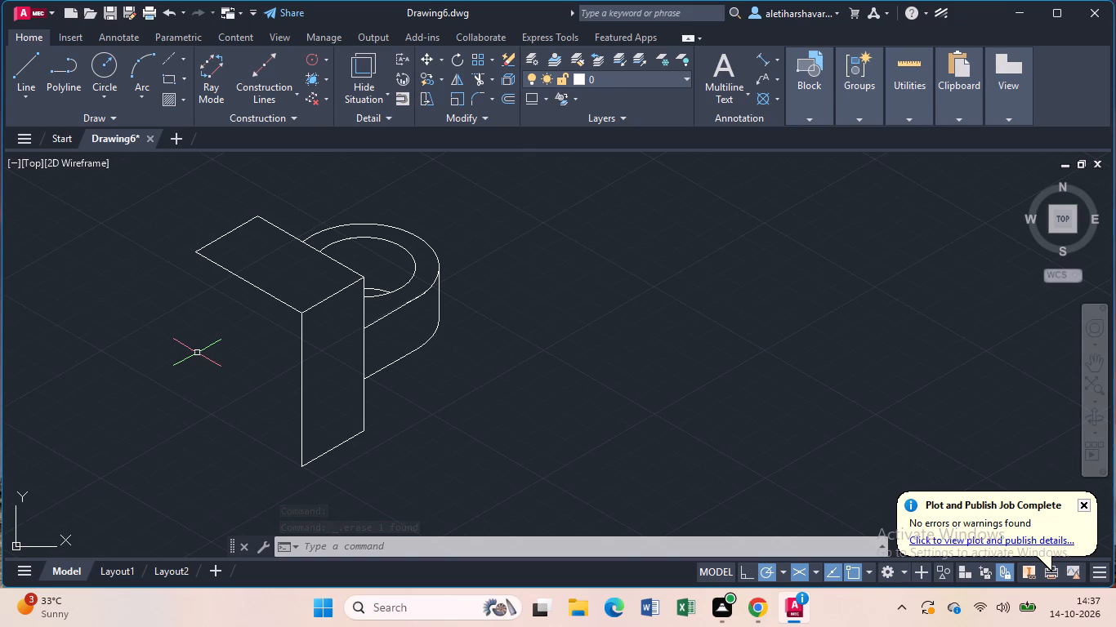
Draw a 60-unit vertical line down from the top face's left corner and join its end to the front bottom corner.
key("l")
key("Return")
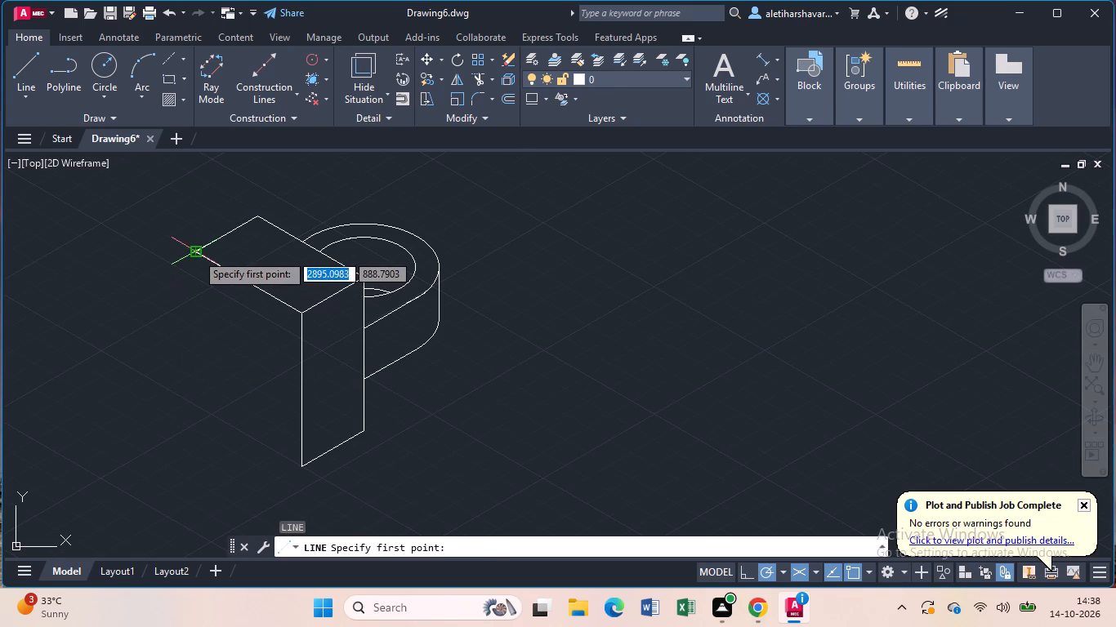
left_click(196, 253)
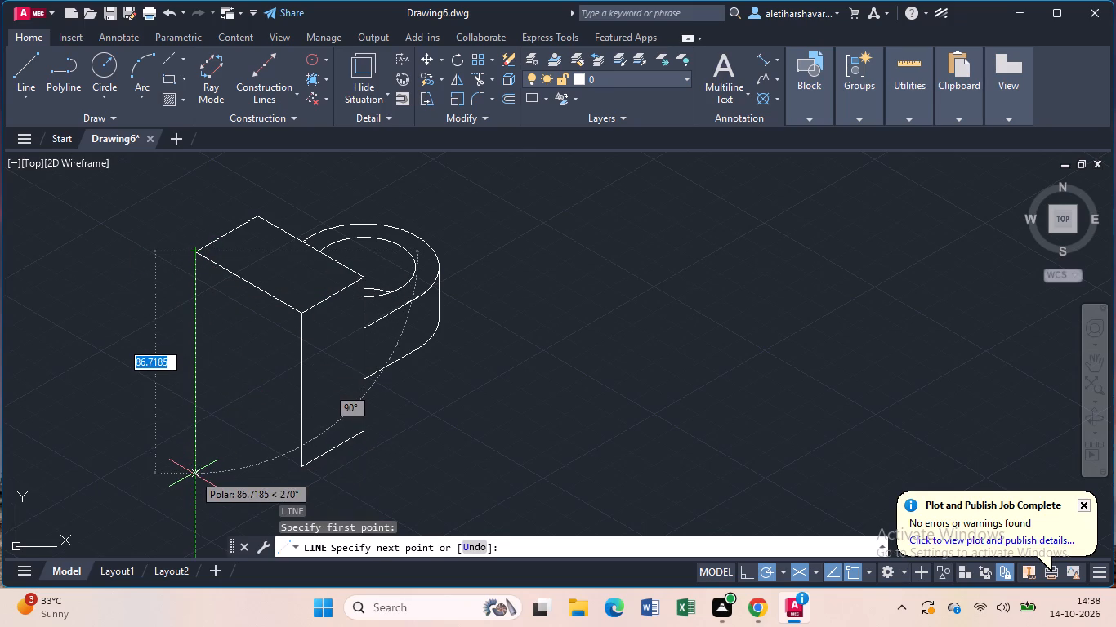
key("6")
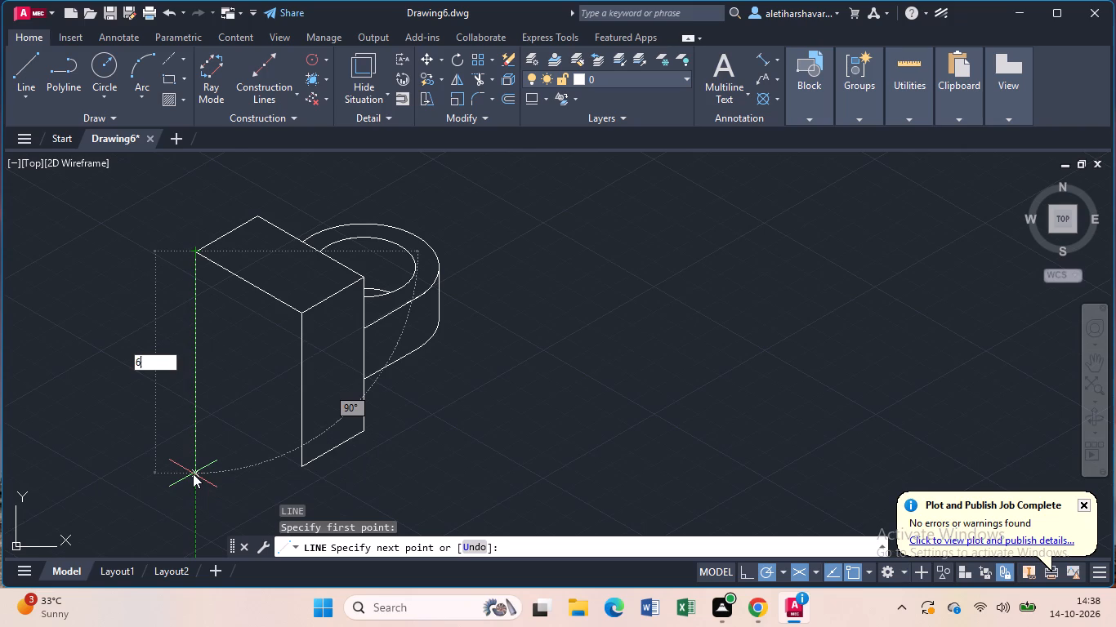
key("0")
key("Return")
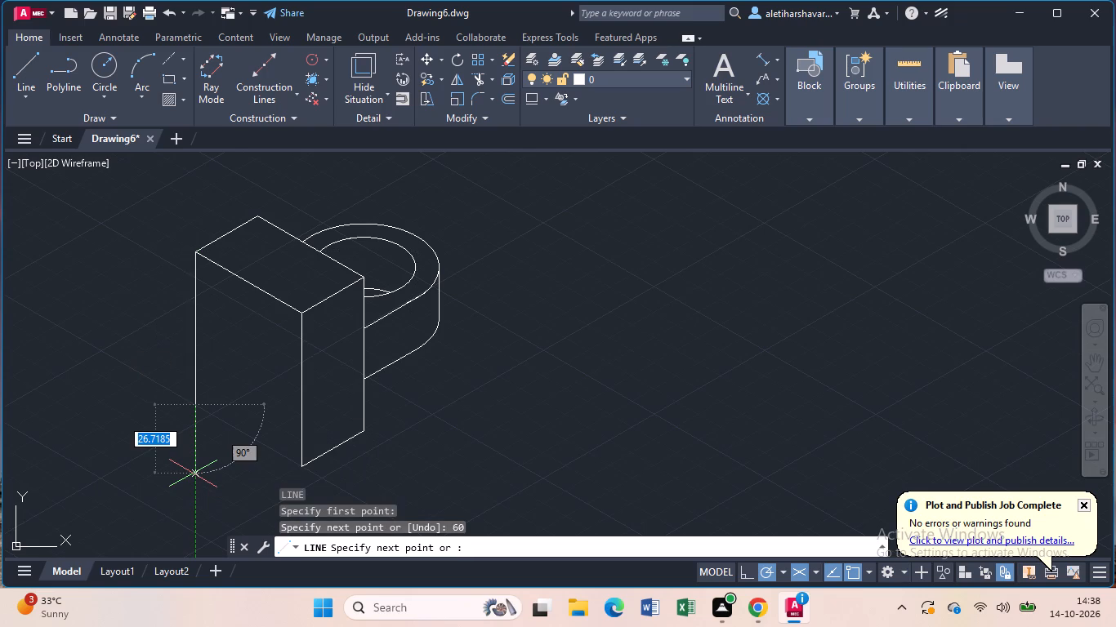
left_click(295, 463)
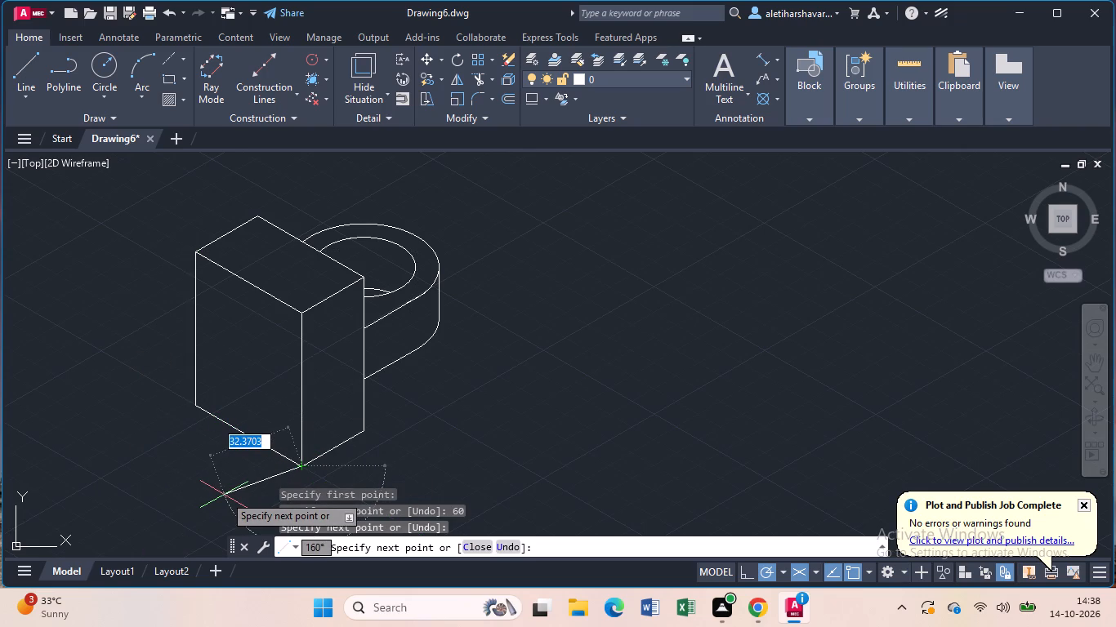
key("Escape")
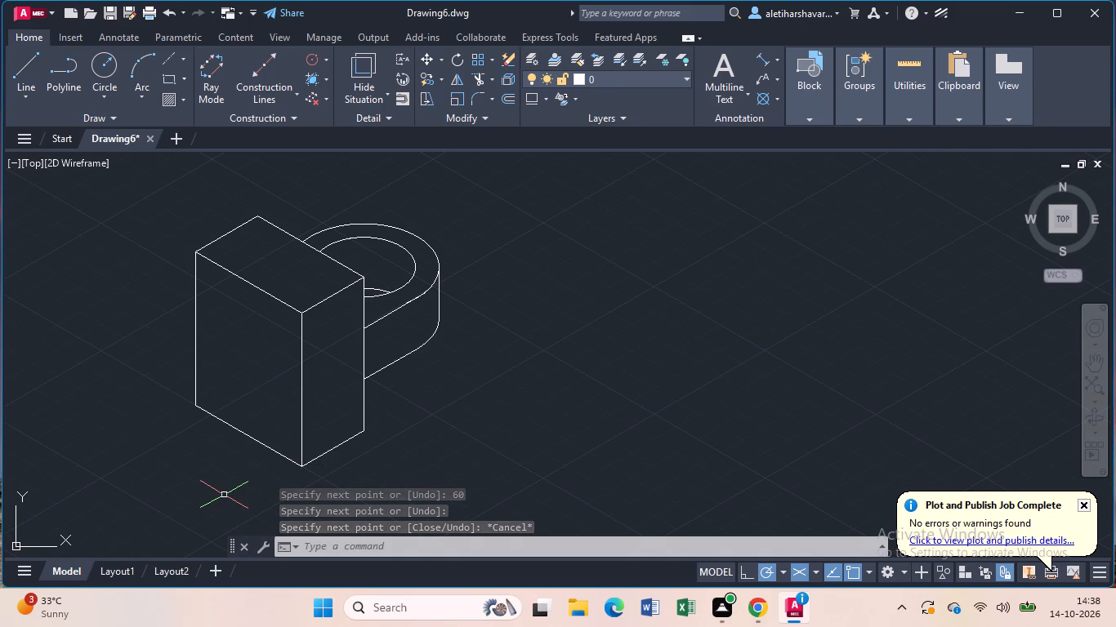
Draw a line 14 units from the top face's front corner along its left-front edge, continued vertically down past the bottom edge.
key("l")
key("Return")
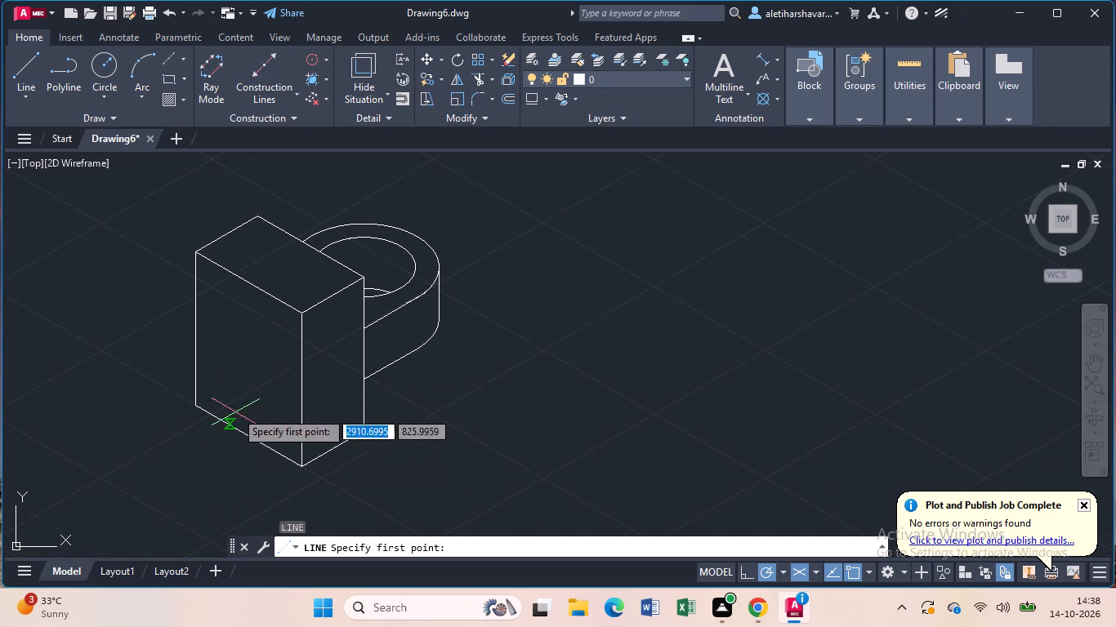
left_click(297, 309)
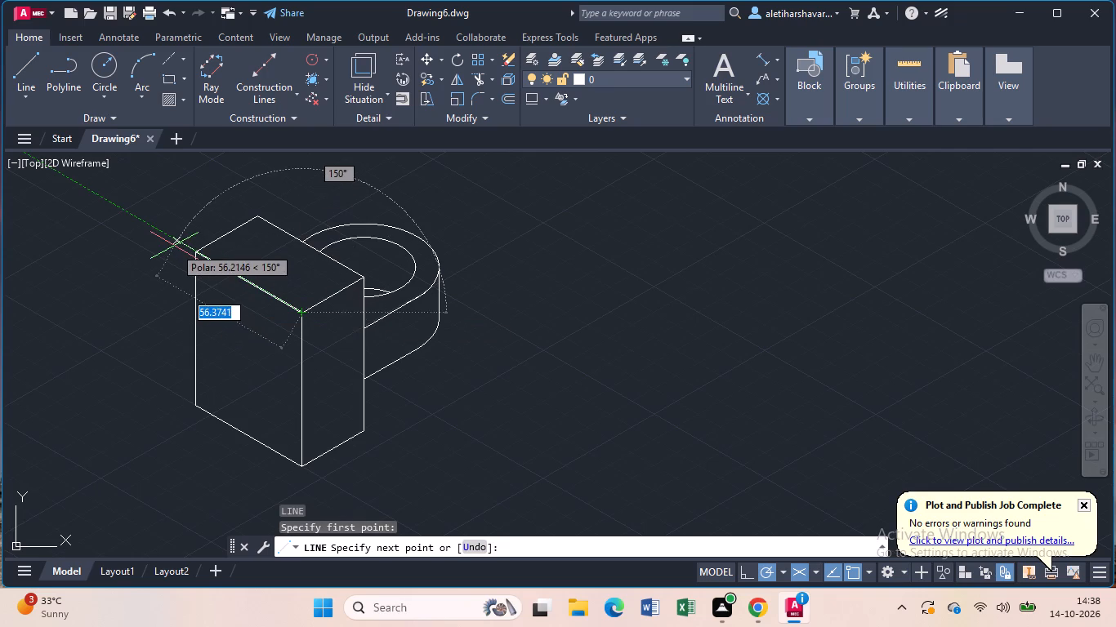
type("14")
key("Return")
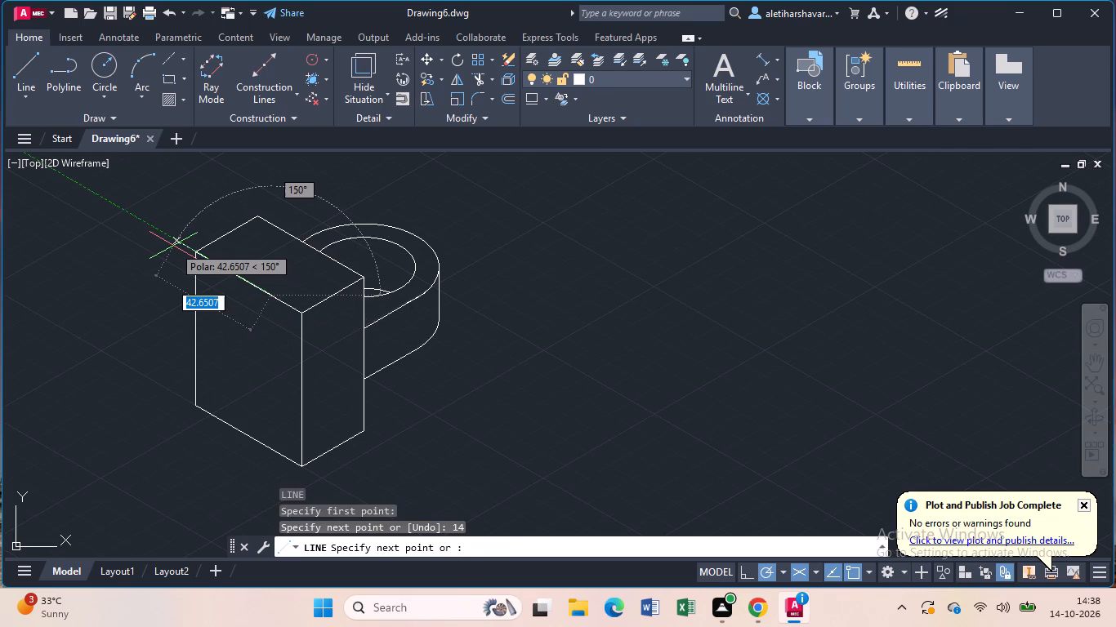
left_click(264, 468)
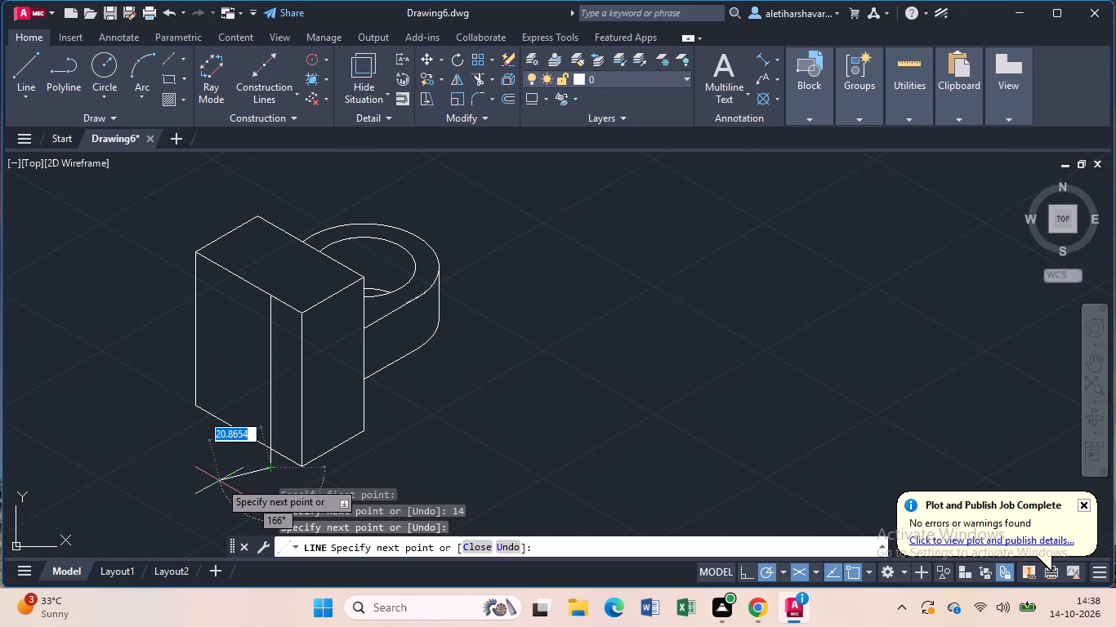
key("Escape")
Trim the new vertical line's overhang below the left-front face's bottom edge.
type("tr")
key("Return")
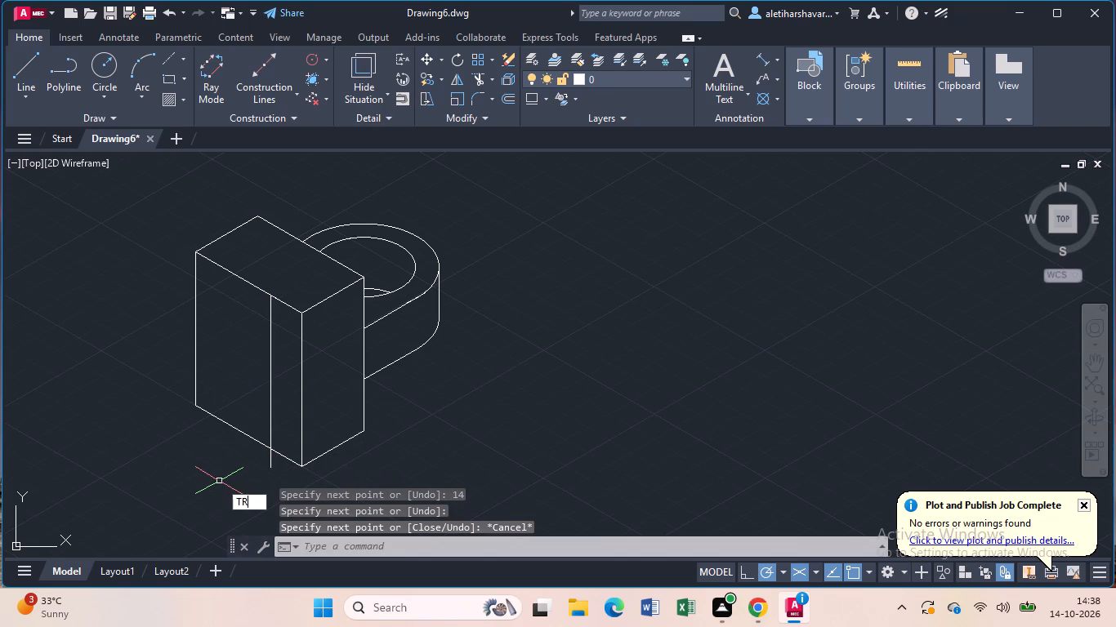
left_click(271, 460)
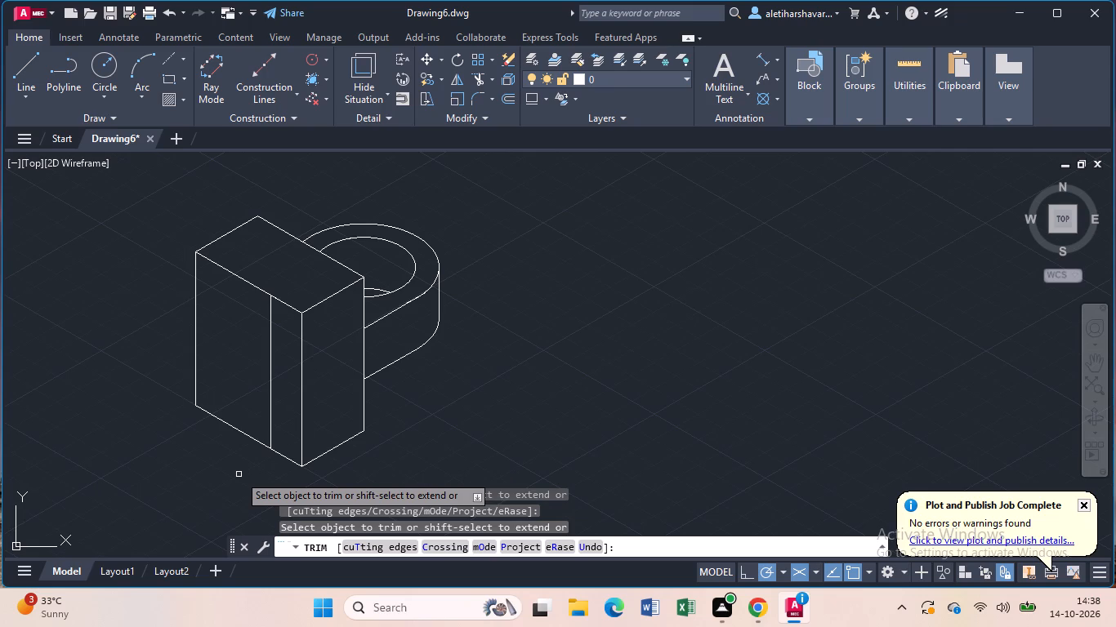
key("l")
key("Return")
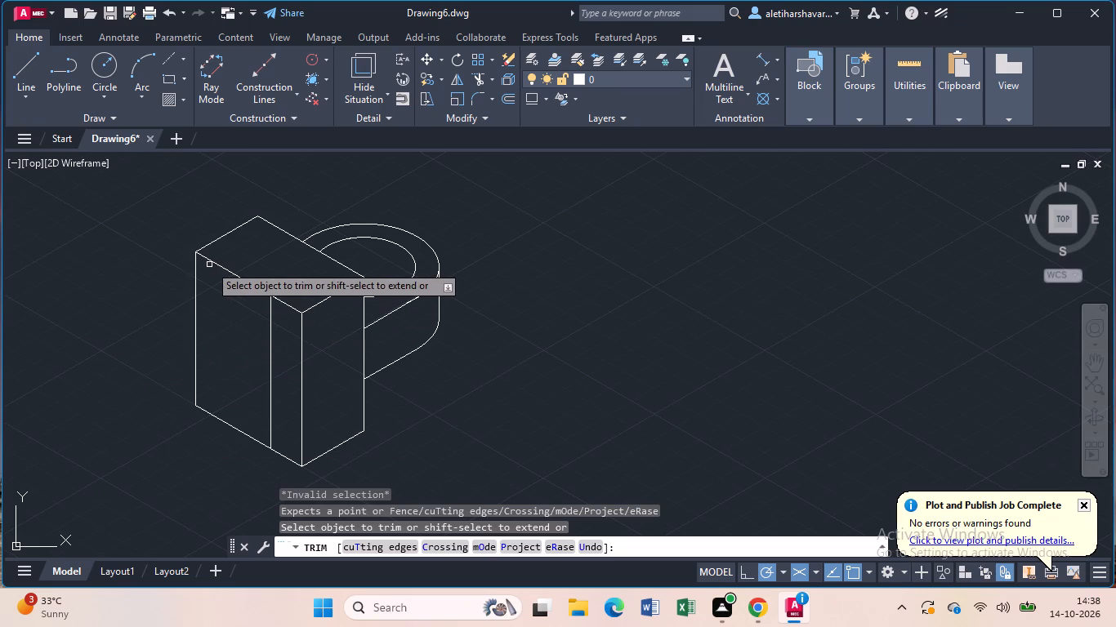
key("Escape")
Draw a 20-unit line at 210° from the midpoint of the inner vertical line on the left-front face.
key("l")
key("Return")
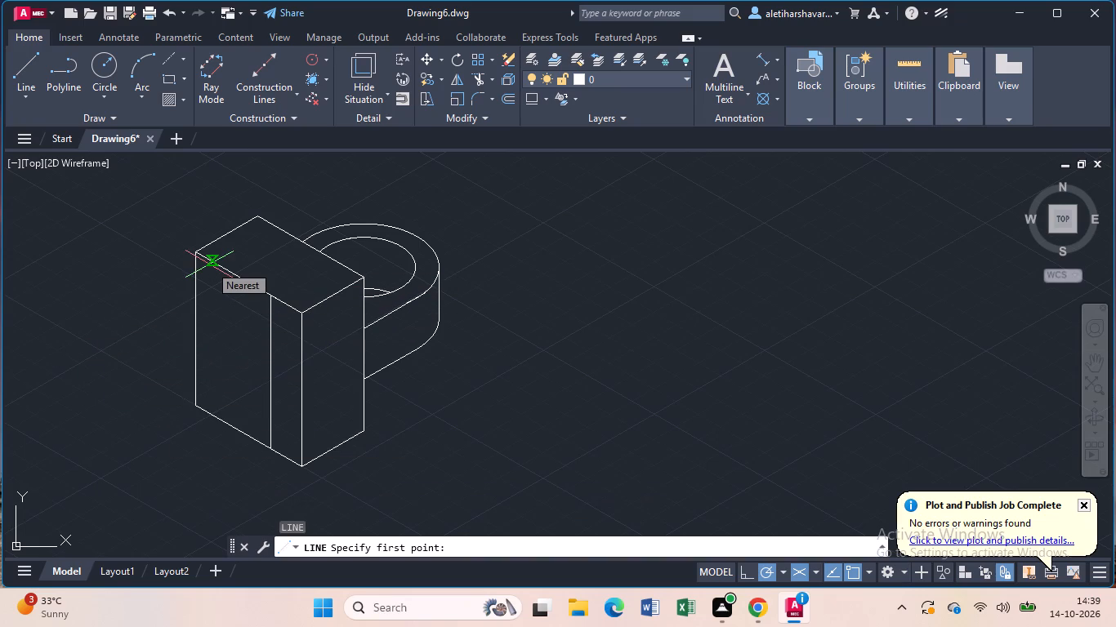
left_click(266, 367)
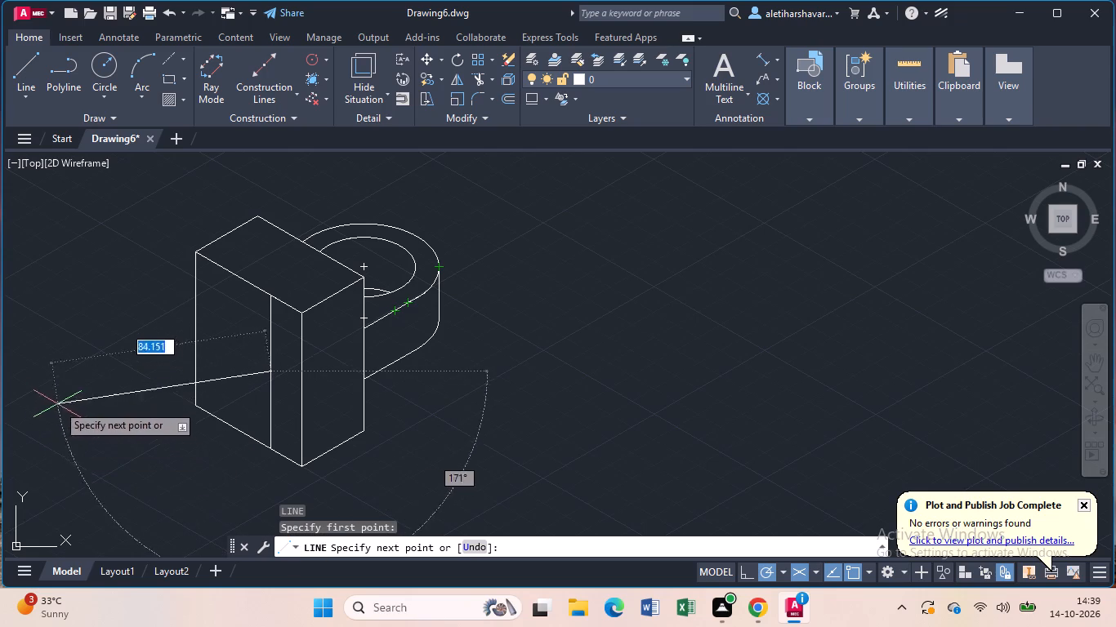
middle_click_drag(83, 410, 83, 411)
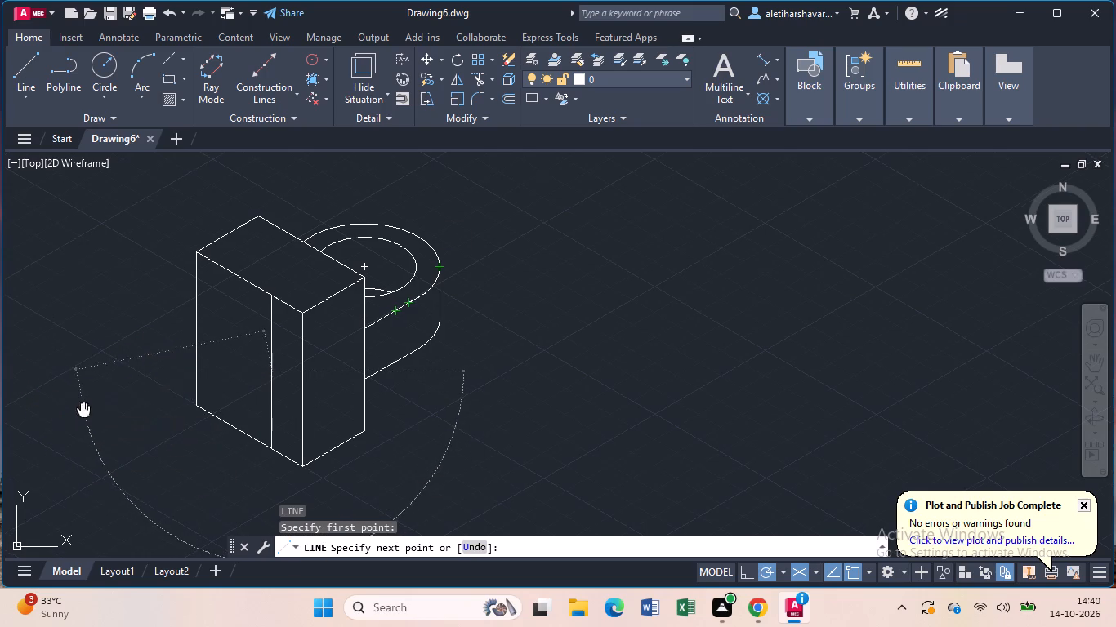
middle_click_drag(83, 411, 456, 352)
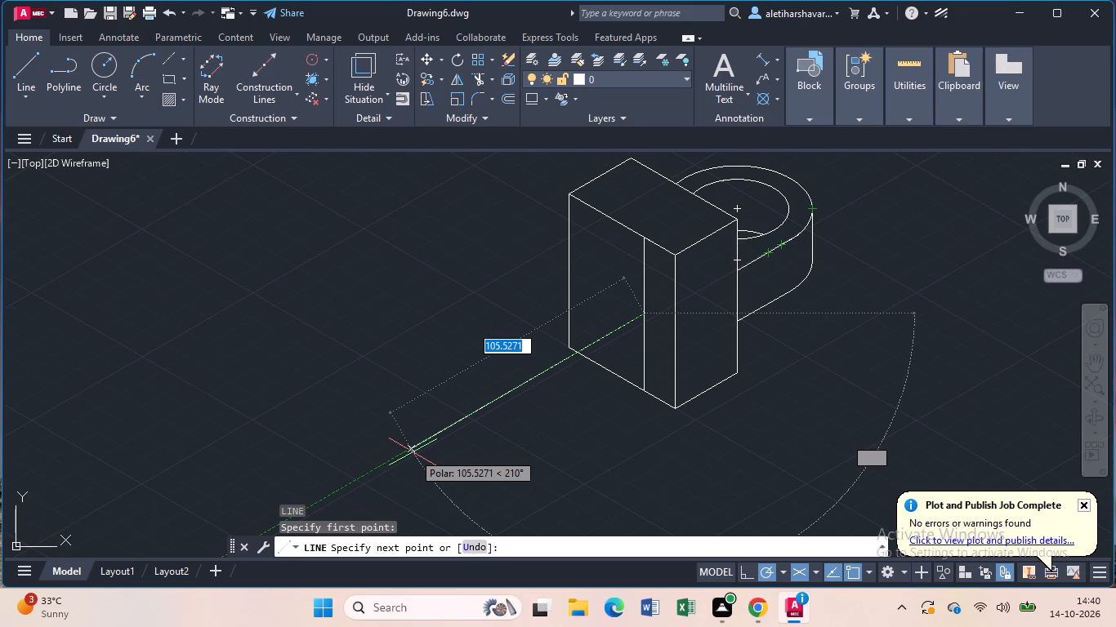
key("2")
key("0")
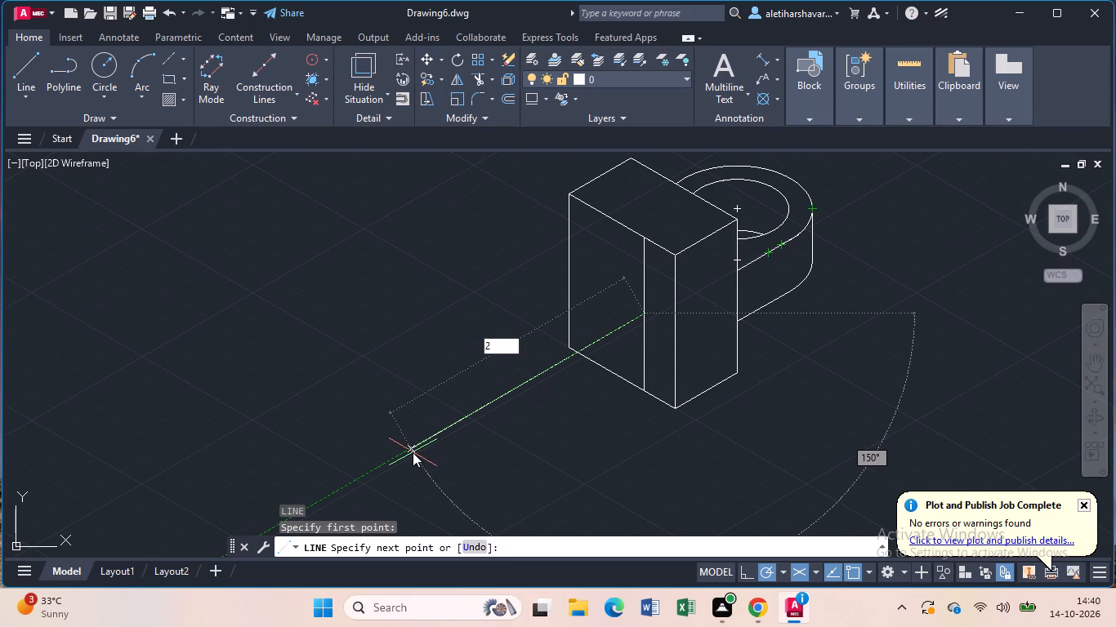
key("Return")
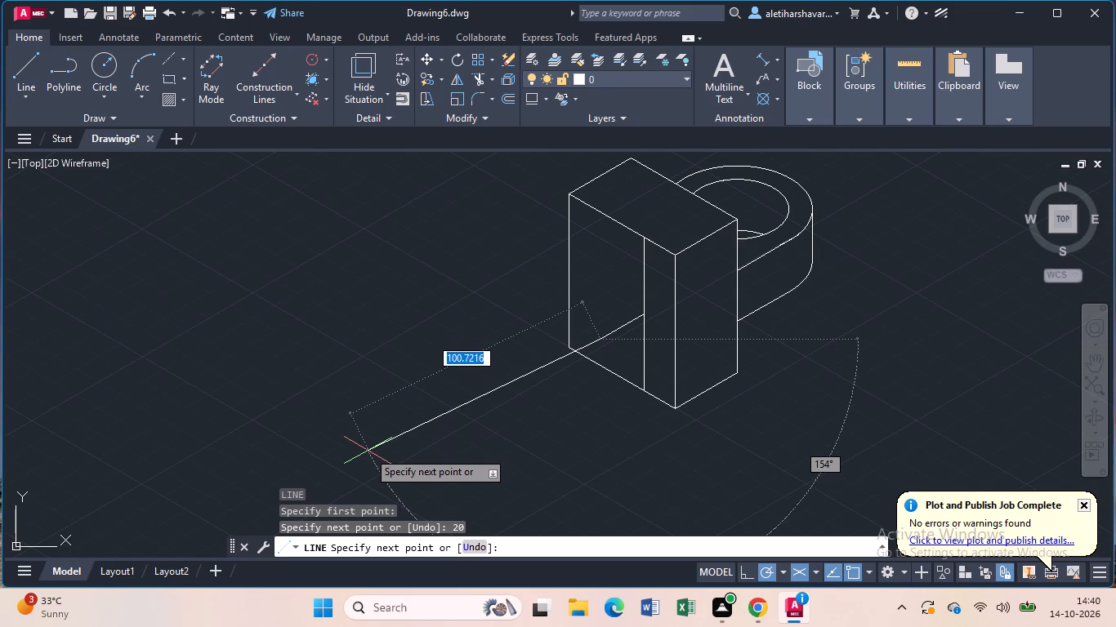
key("Escape")
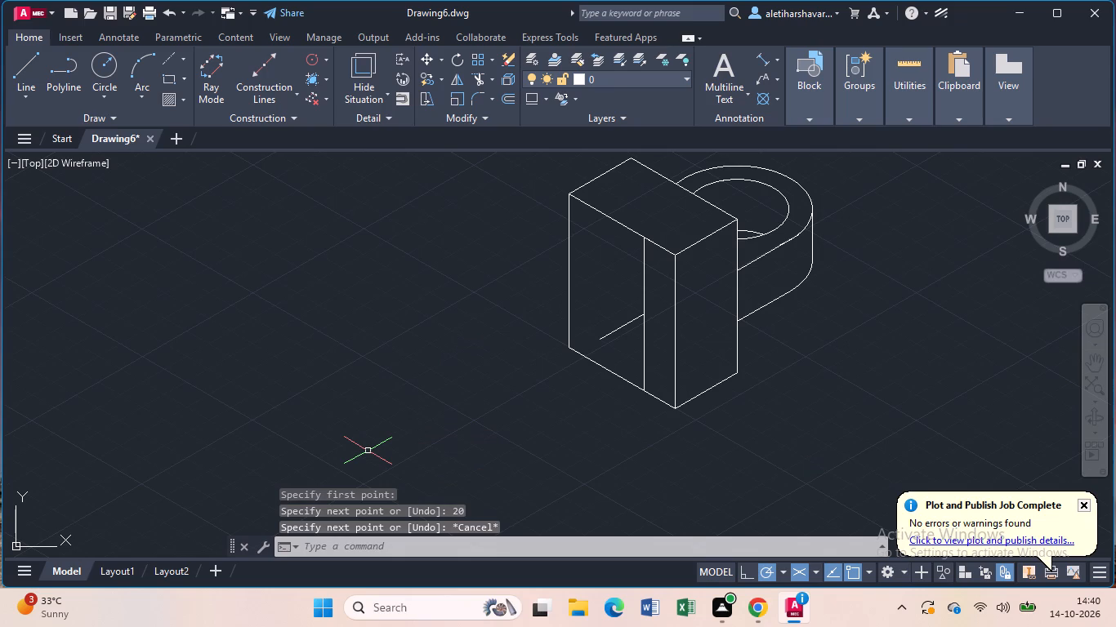
Draw a 16-radius isocircle on the right isoplane, centred on the free end of the 20-unit line.
key("e")
type("ll")
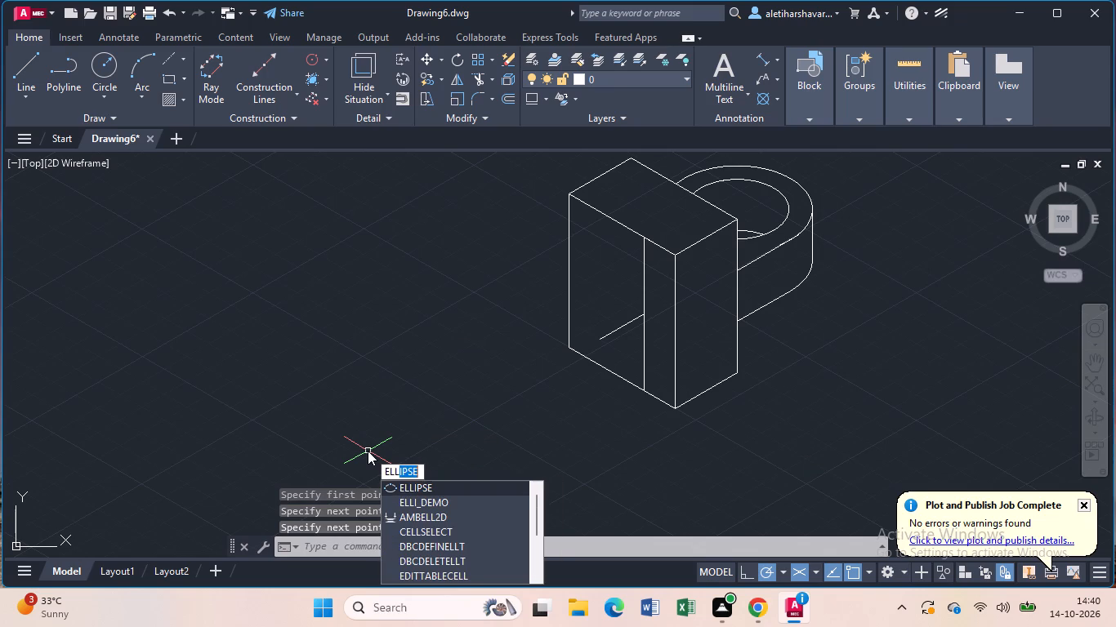
left_click(411, 489)
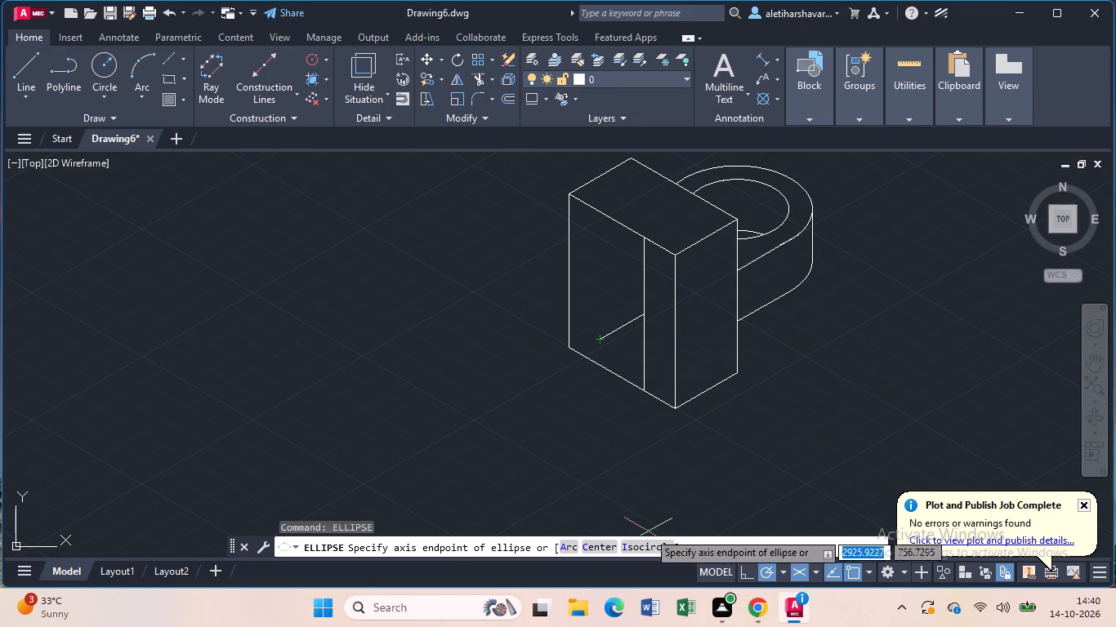
left_click(654, 545)
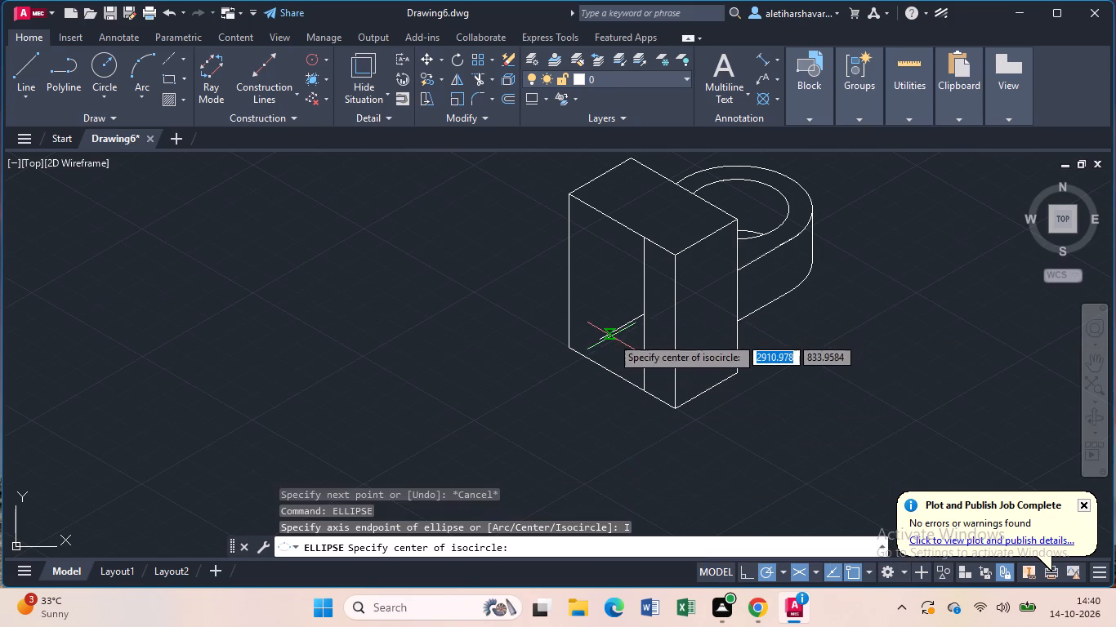
left_click(601, 336)
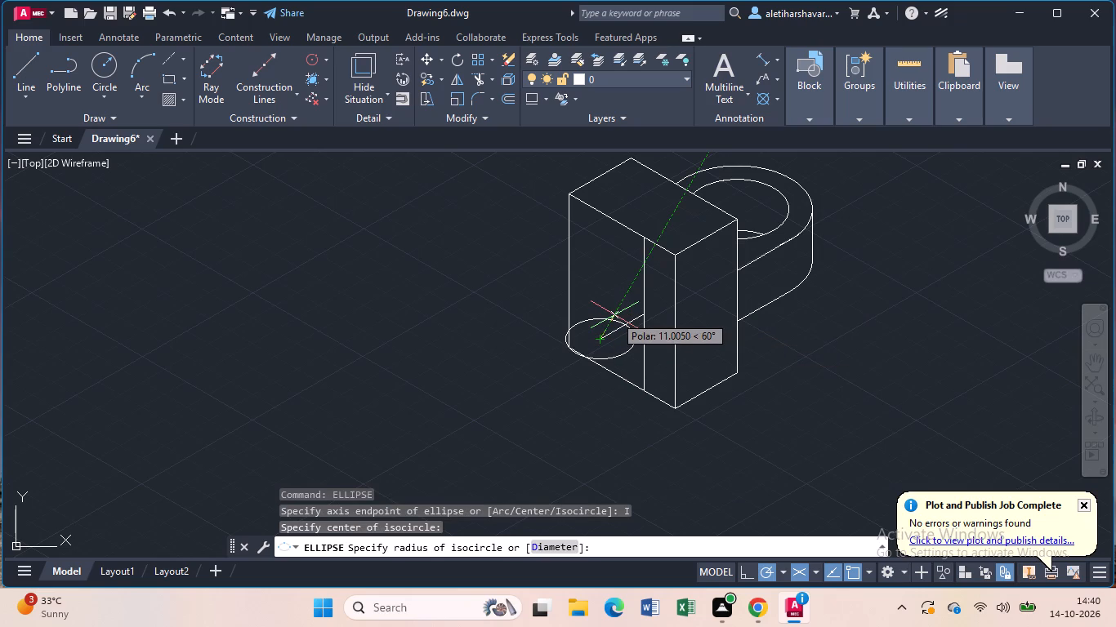
key("F5")
key("1")
key("6")
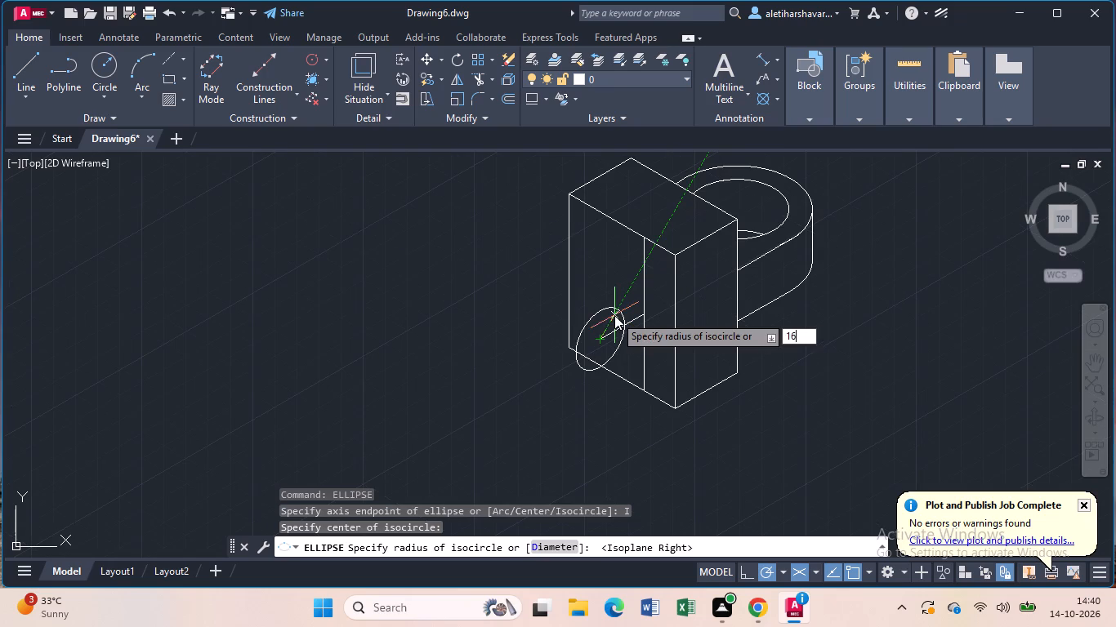
key("Return")
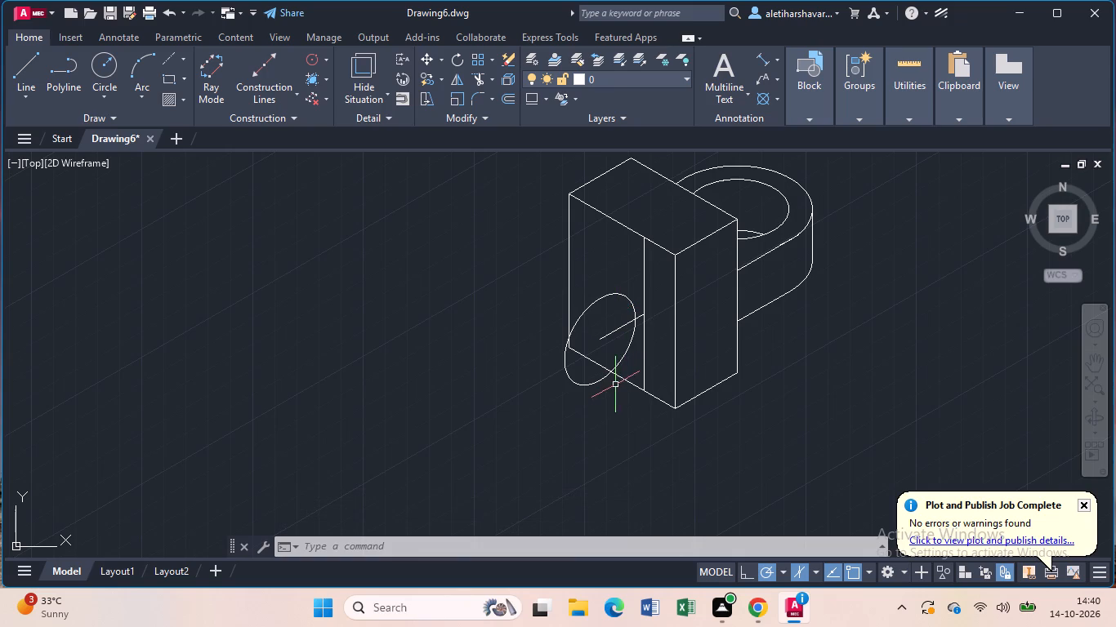
Draw a concentric isocircle of radius 28 around the 16-radius isocircle.
key("Return")
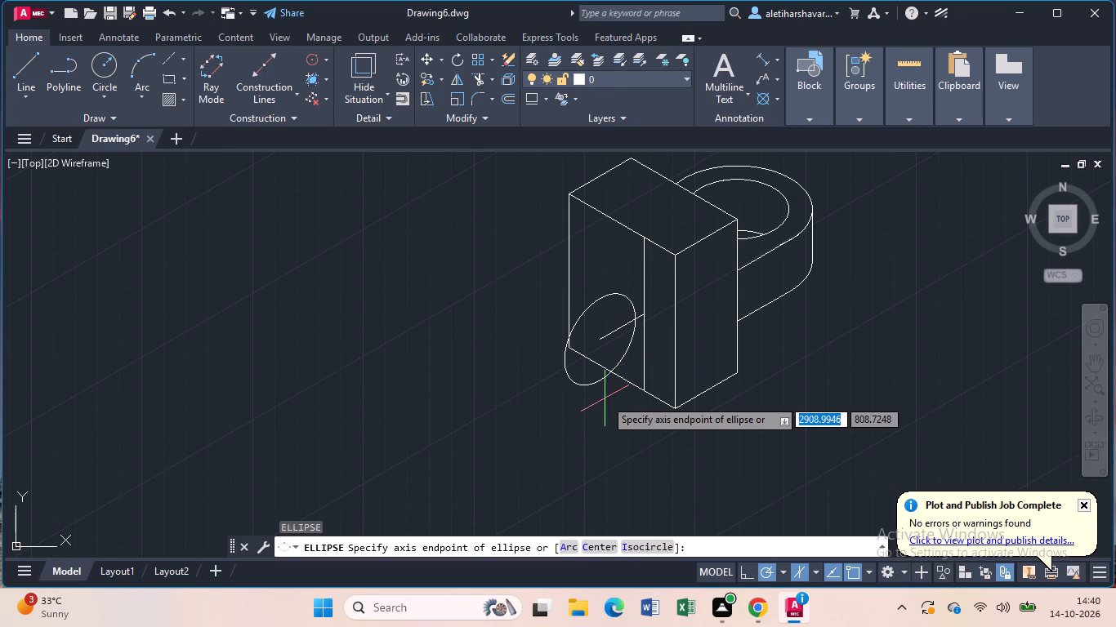
left_click(636, 546)
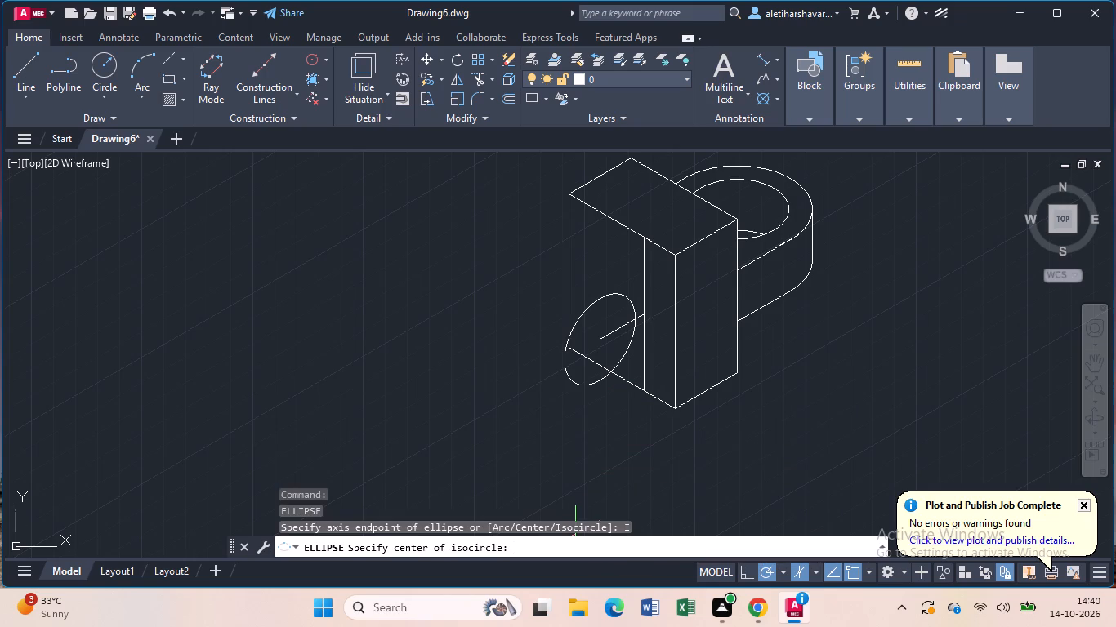
left_click(596, 339)
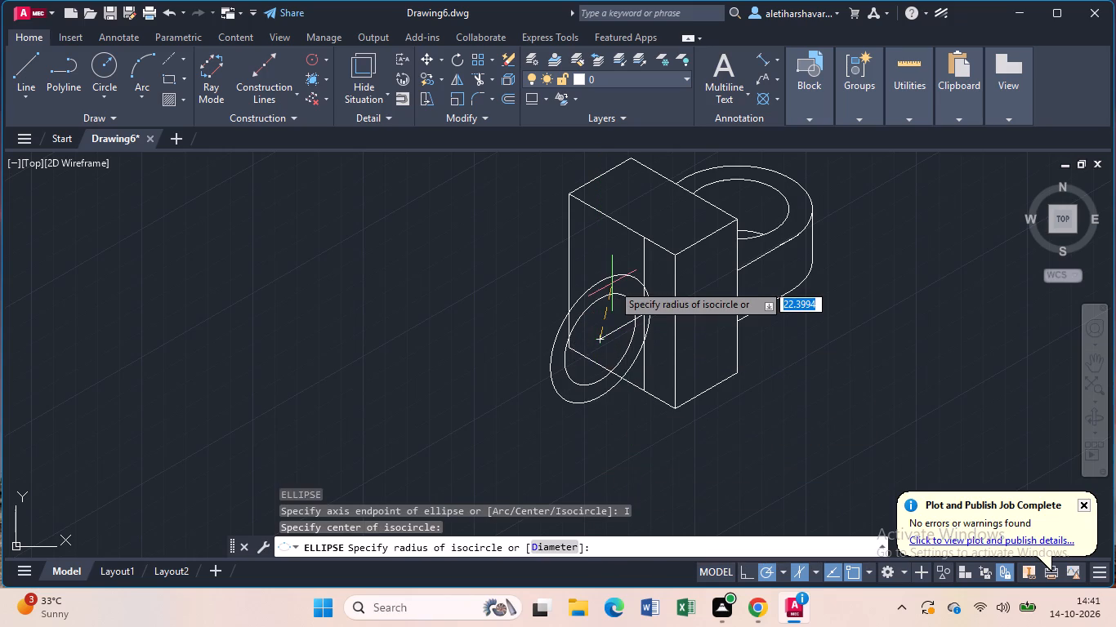
key("2")
key("8")
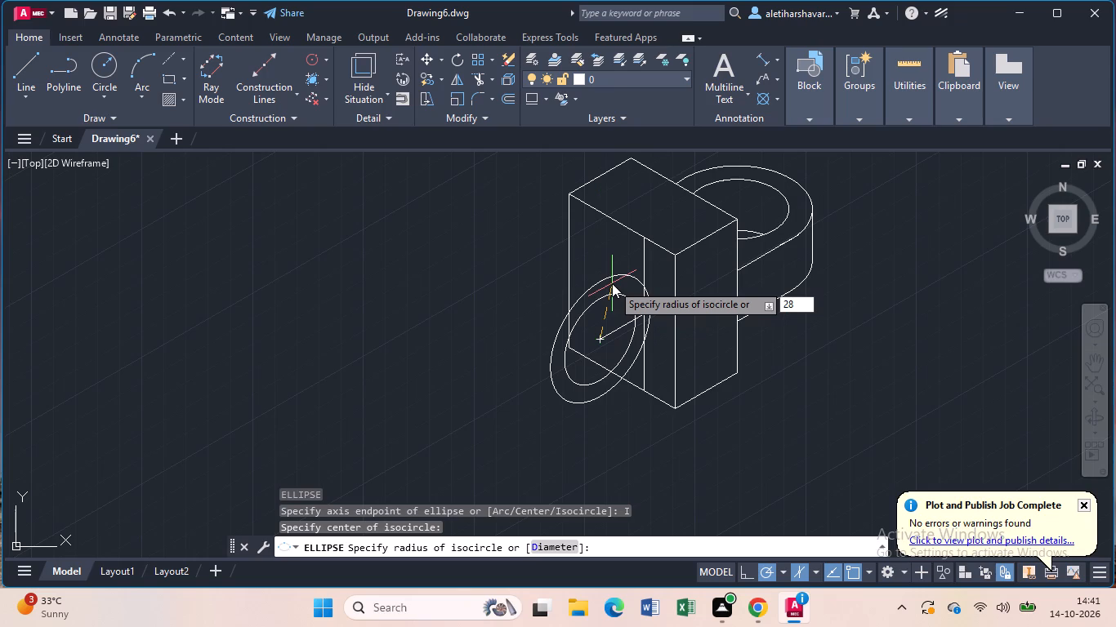
key("Return")
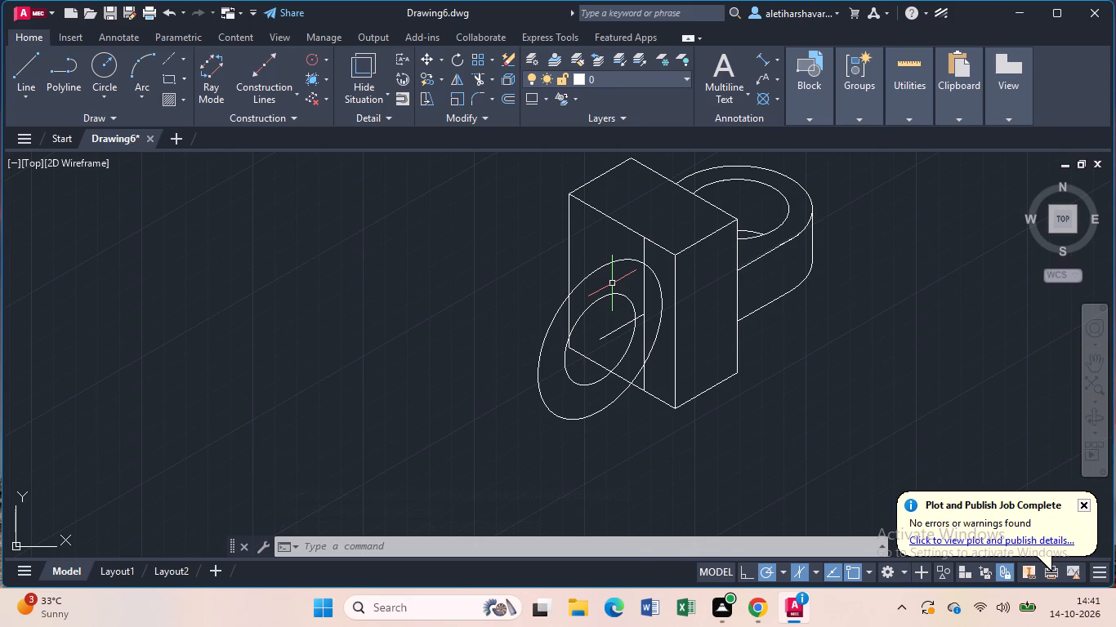
key("Escape")
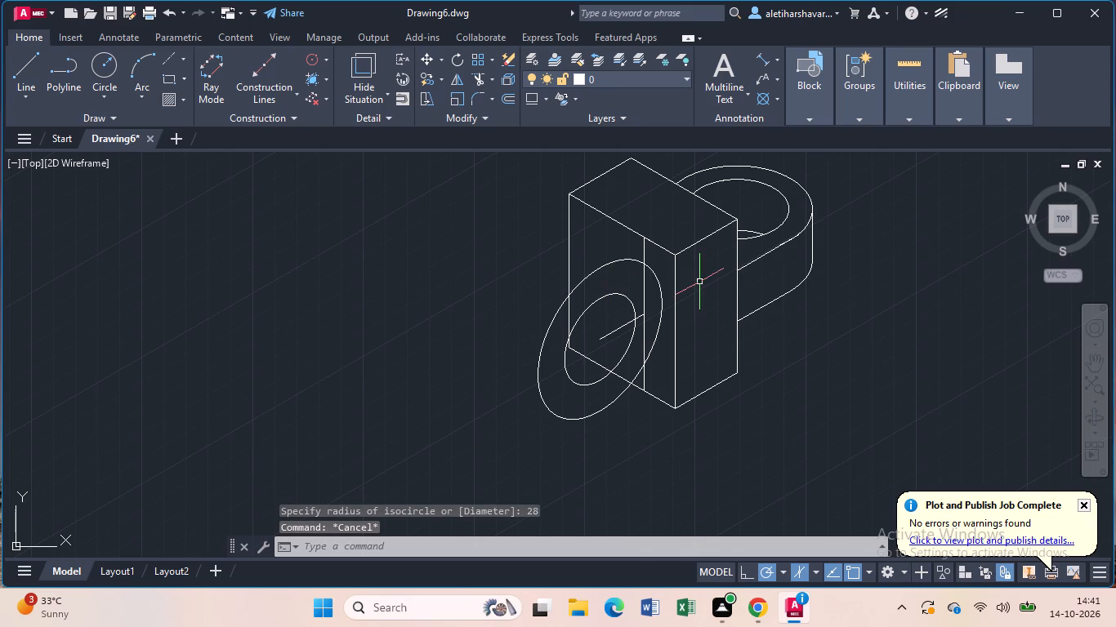
Trim the outer isocircle's part beyond the inner vertical line and remove the 20-unit centre line.
type("tr")
key("Return")
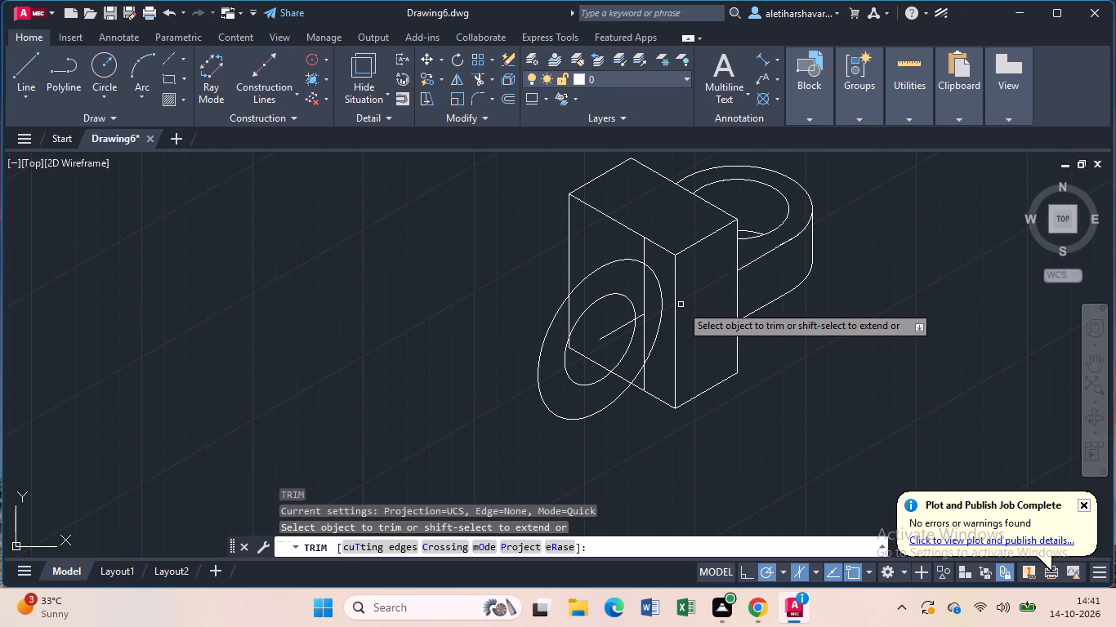
left_click(662, 293)
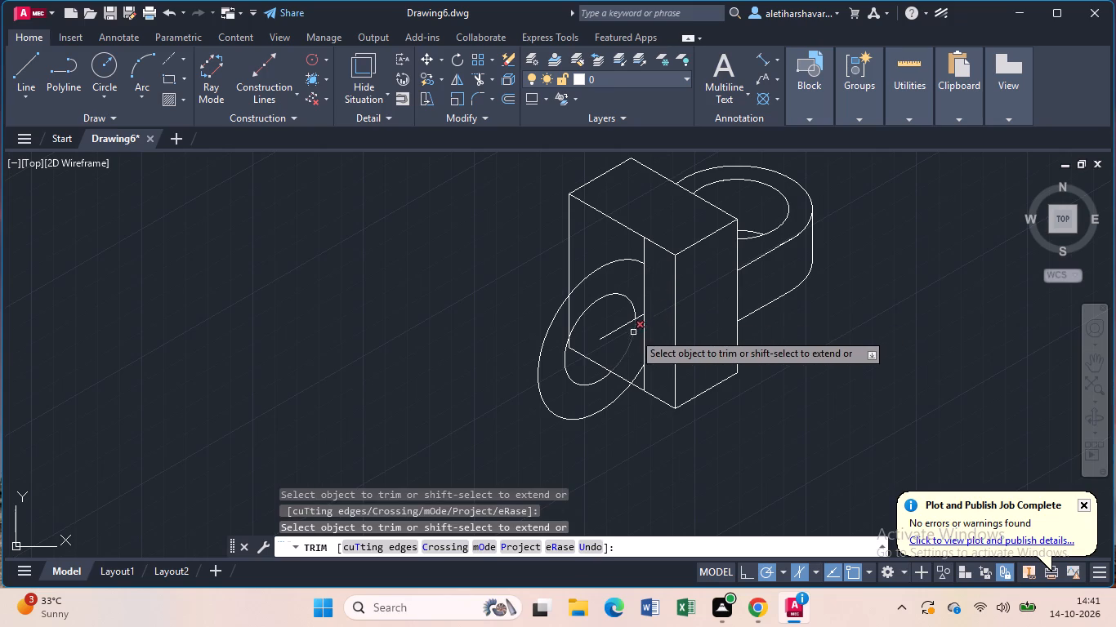
left_click(643, 317)
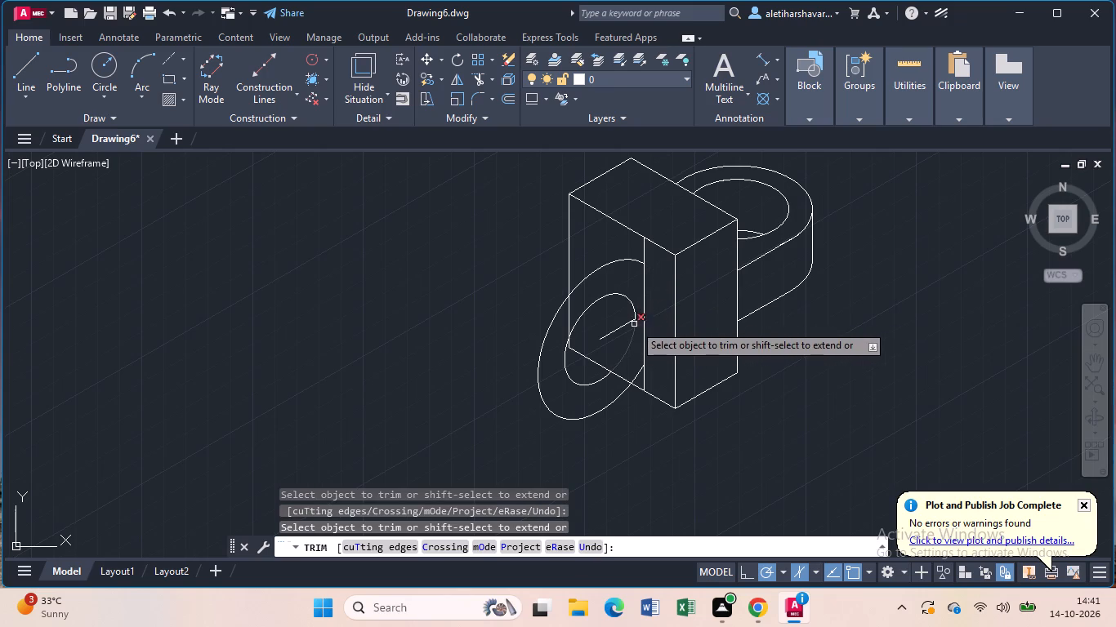
left_click(622, 325)
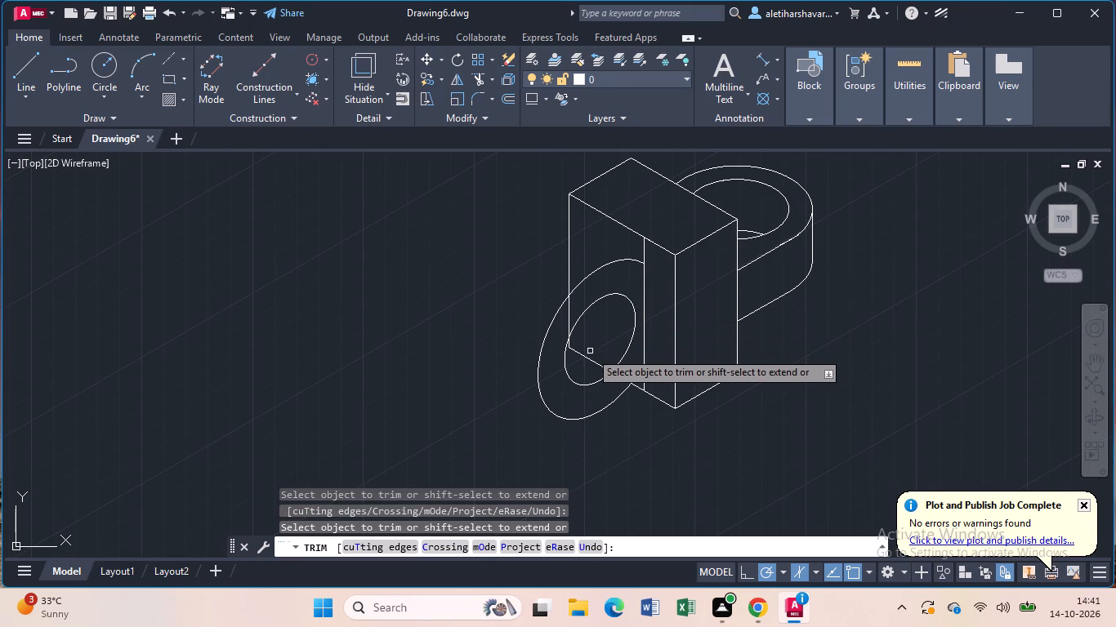
Trim away the block's left vertical and bottom edge portions hidden behind the two isocircles, up to the inner vertical line.
left_click(589, 355)
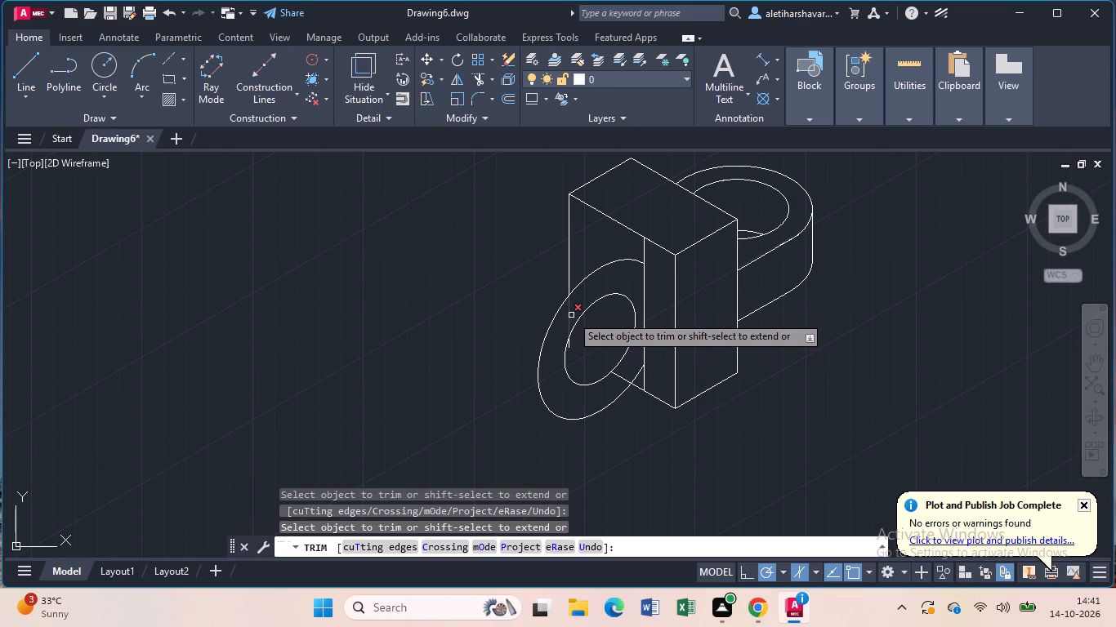
left_click(571, 315)
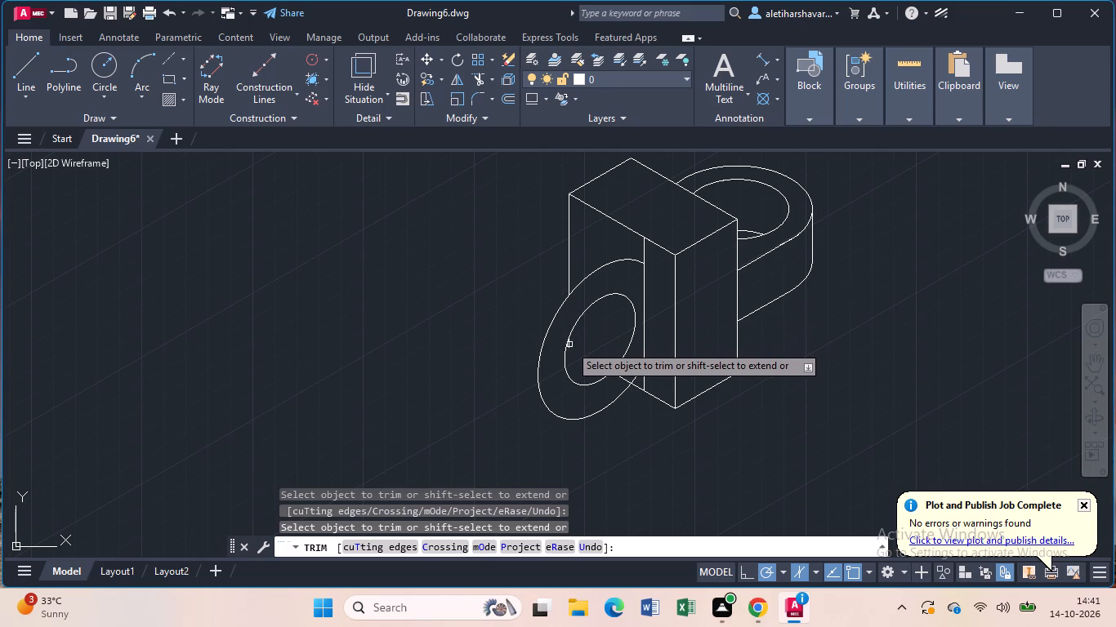
left_click(569, 345)
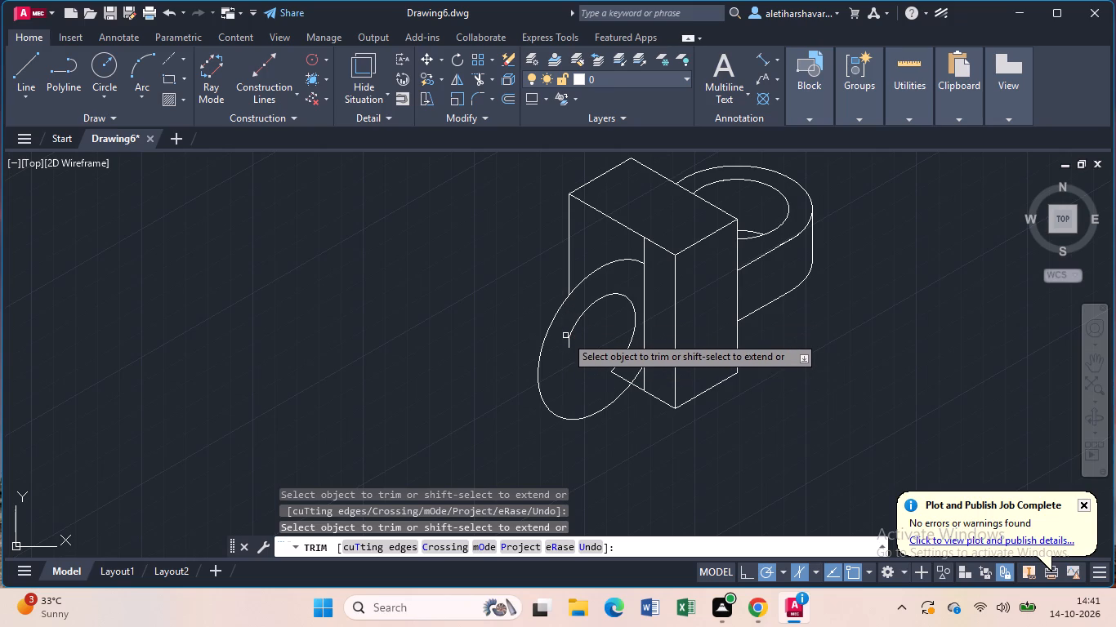
key("ctrl+z")
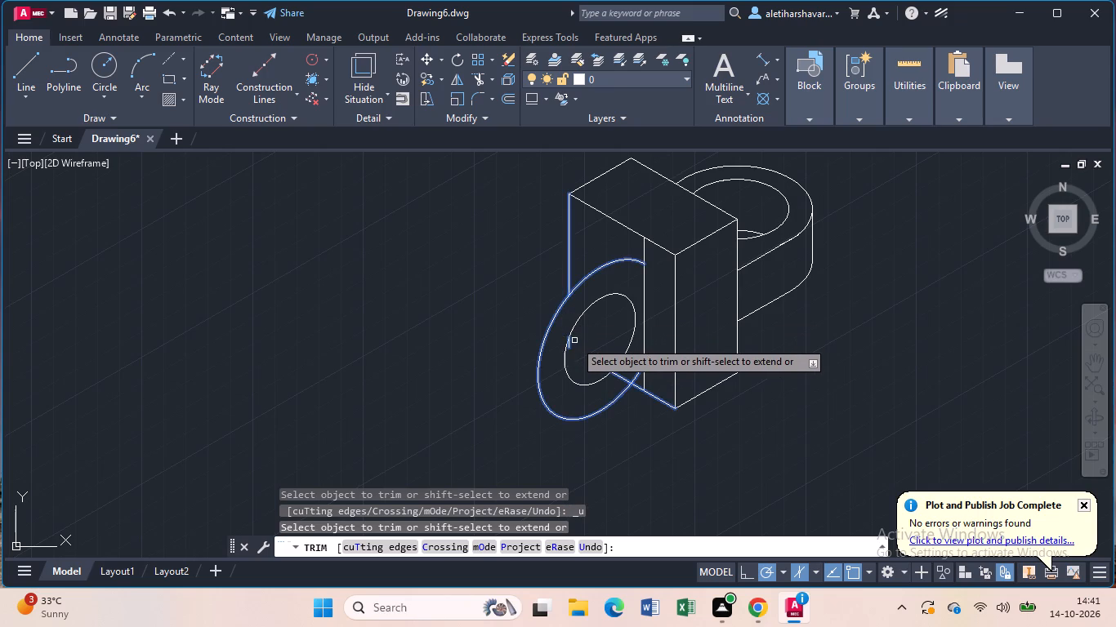
left_click(574, 340)
scroll(574, 340, "up", 2)
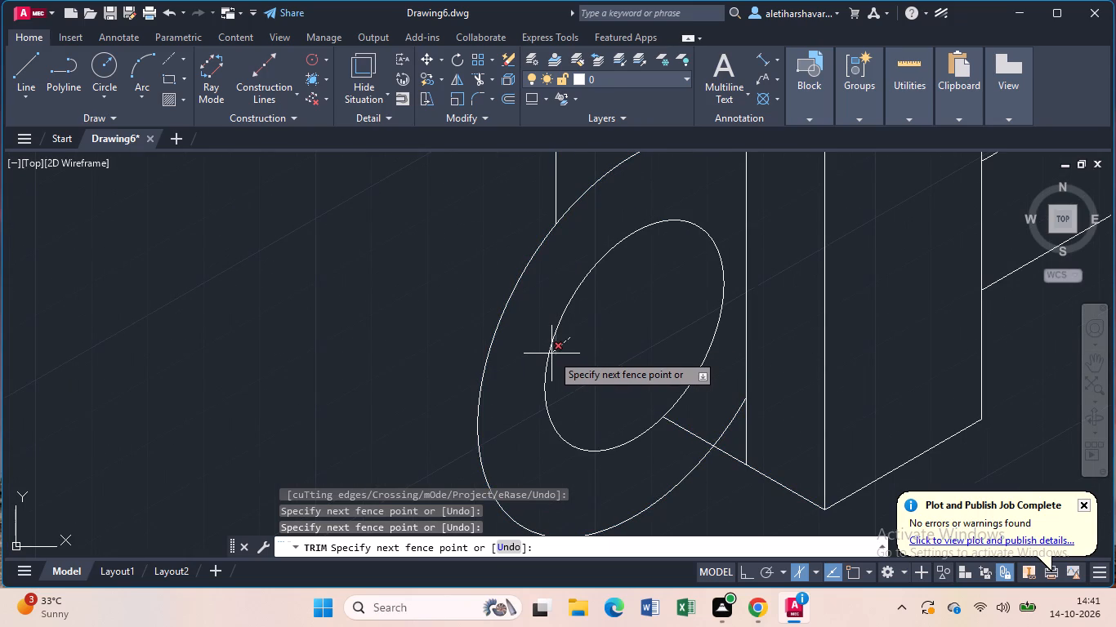
left_click(551, 354)
scroll(587, 343, "down", 1)
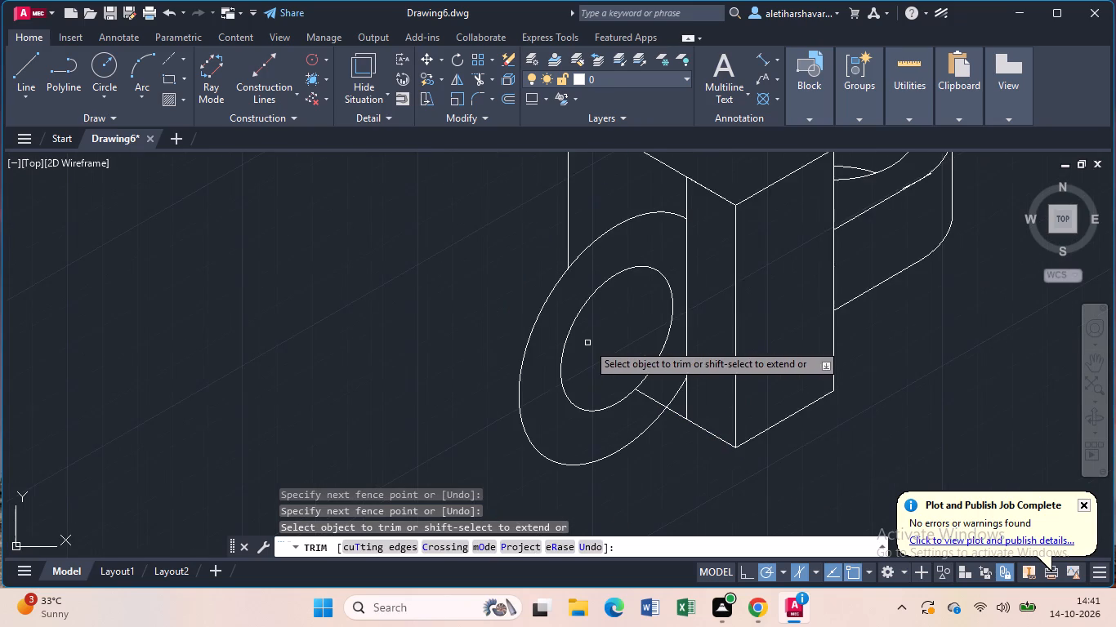
scroll(587, 343, "down", 1)
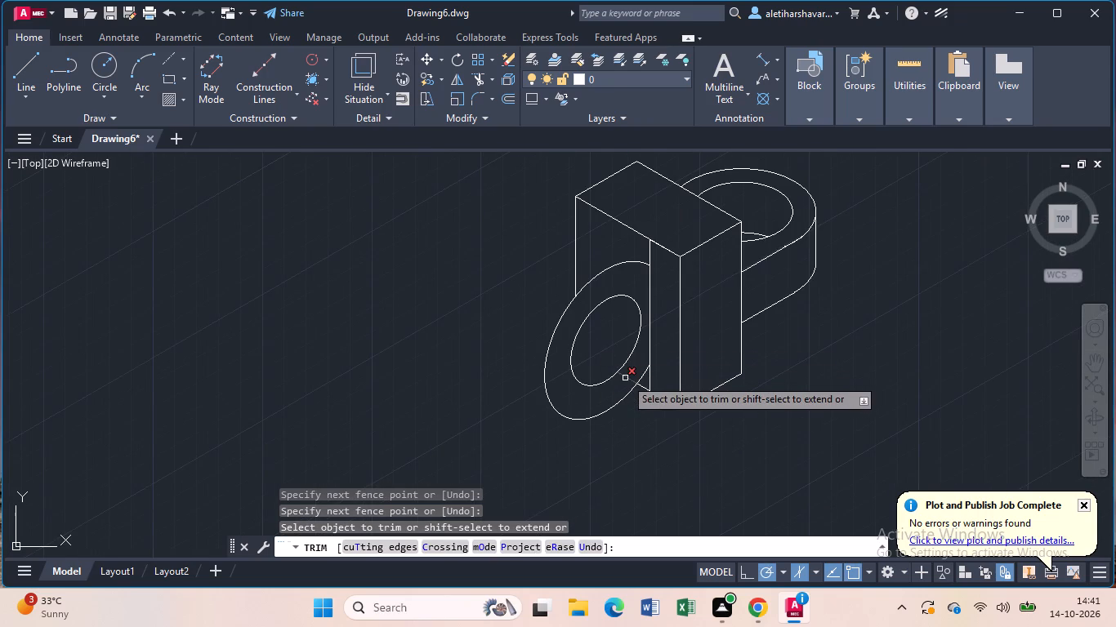
left_click(625, 378)
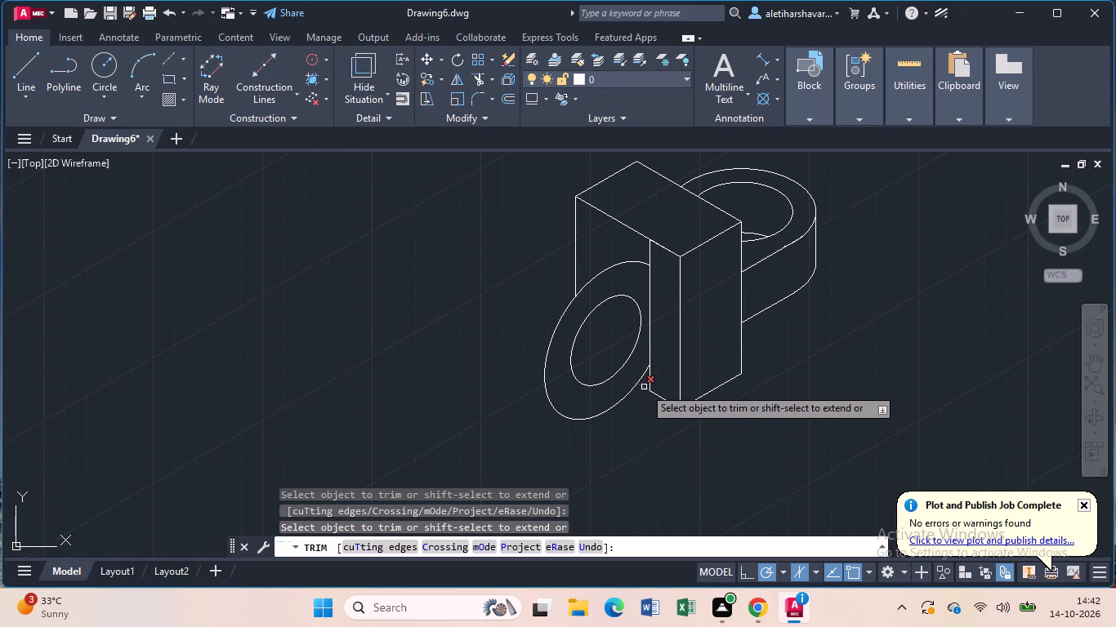
left_click(644, 387)
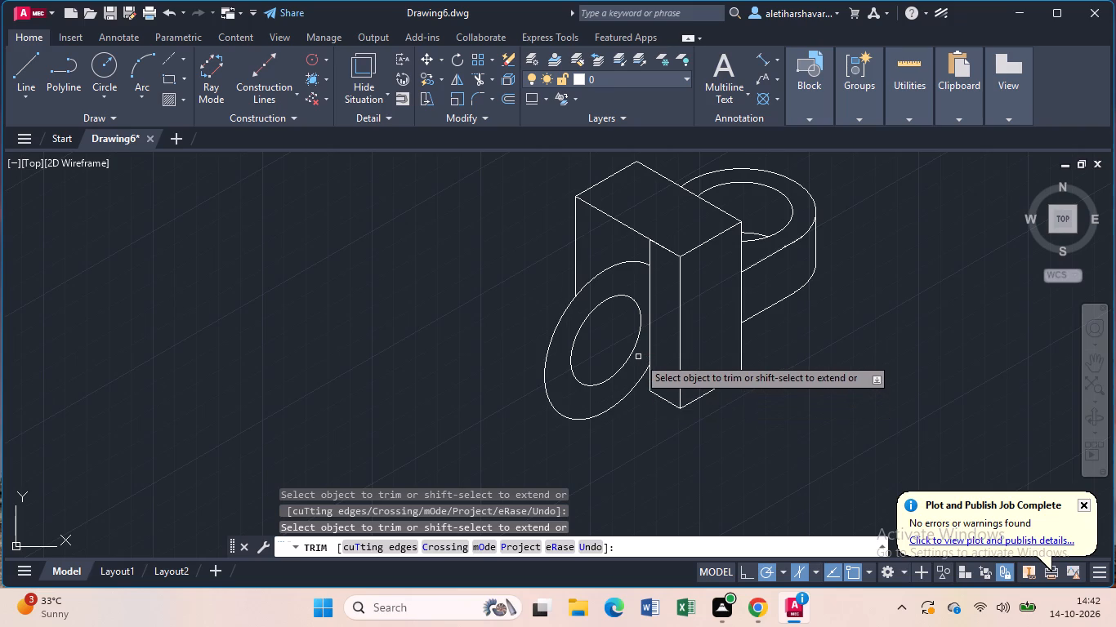
key("Escape")
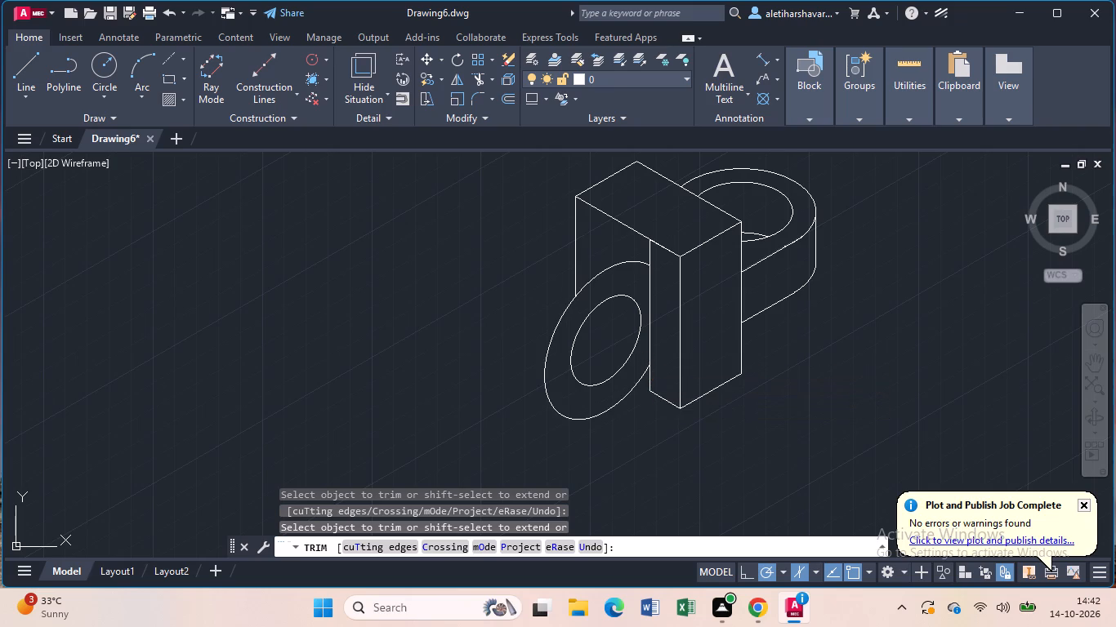
Draw a line from the inner vertical line's bottom end to the lower curve of the outer isocircle.
key("l")
key("Return")
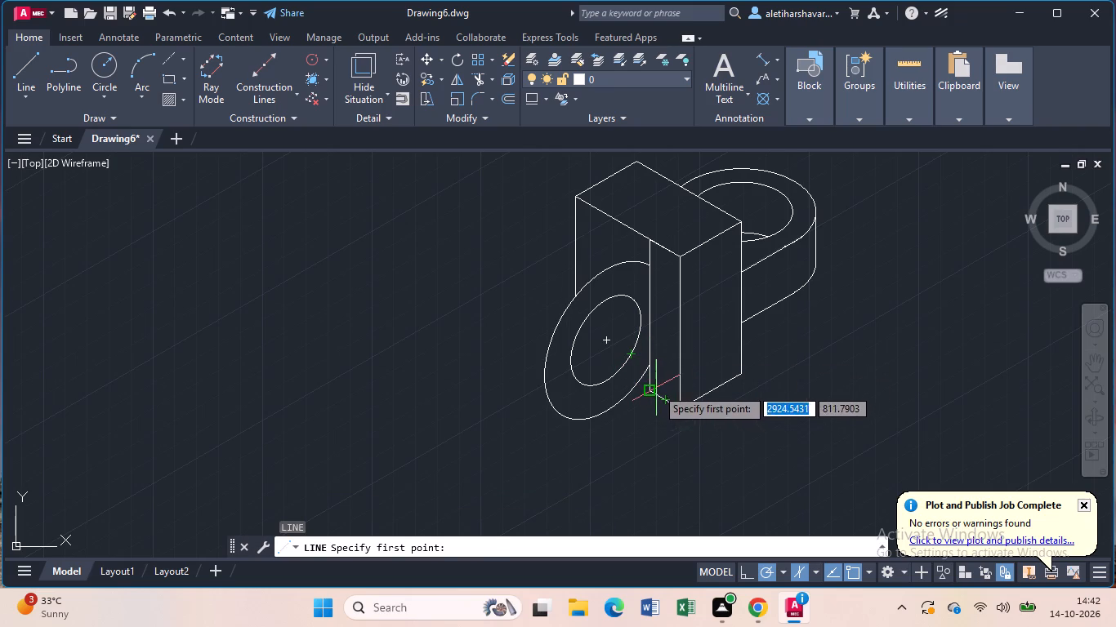
left_click(656, 388)
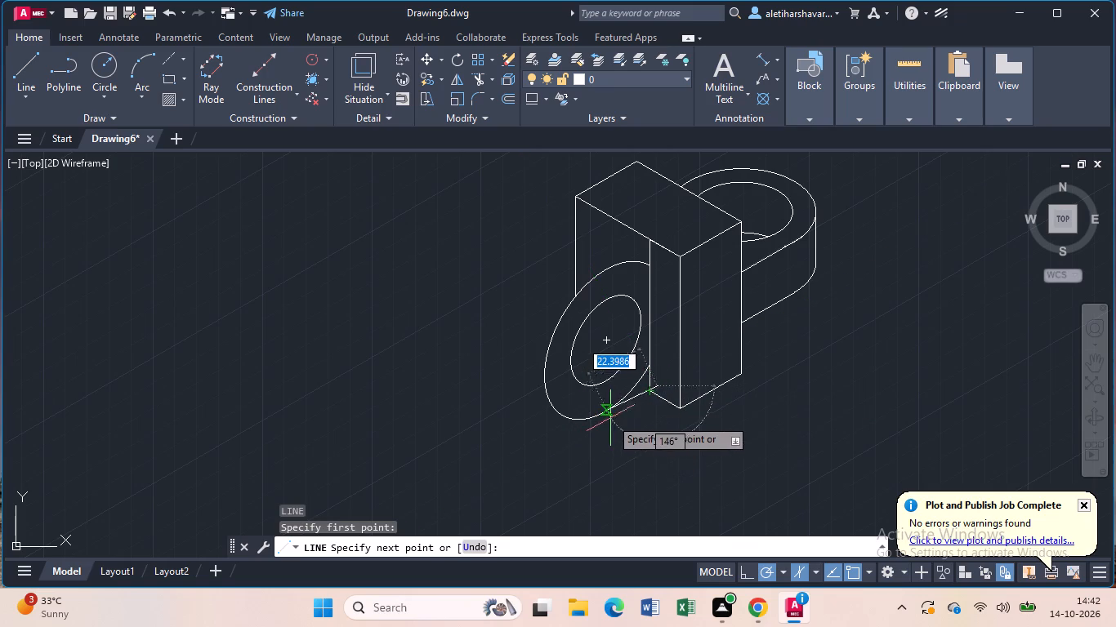
left_click(596, 416)
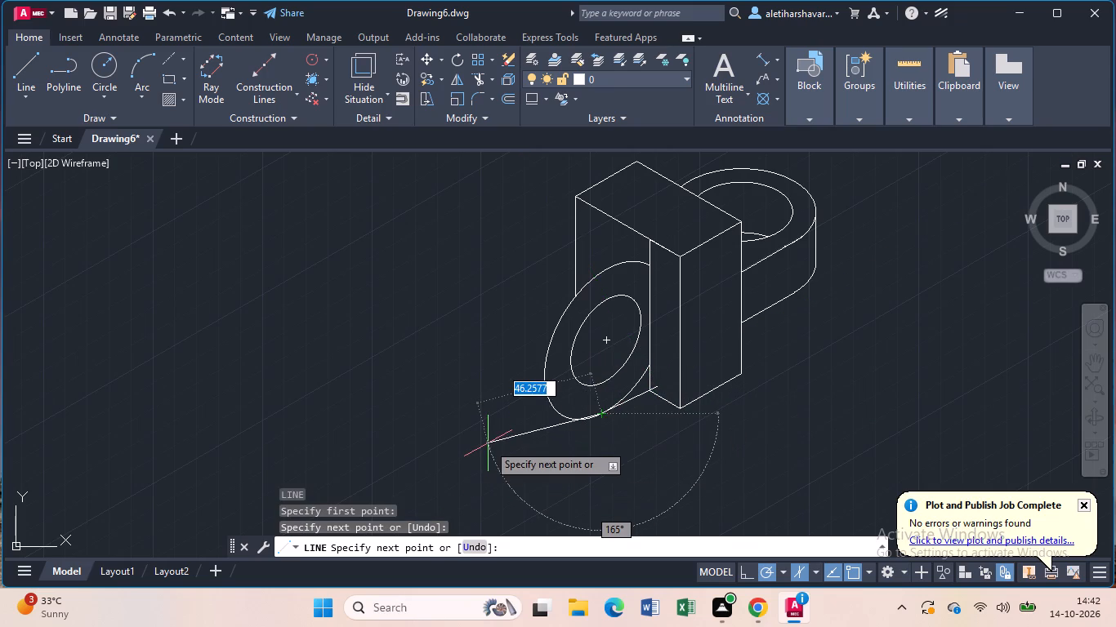
type("tr")
key("Return")
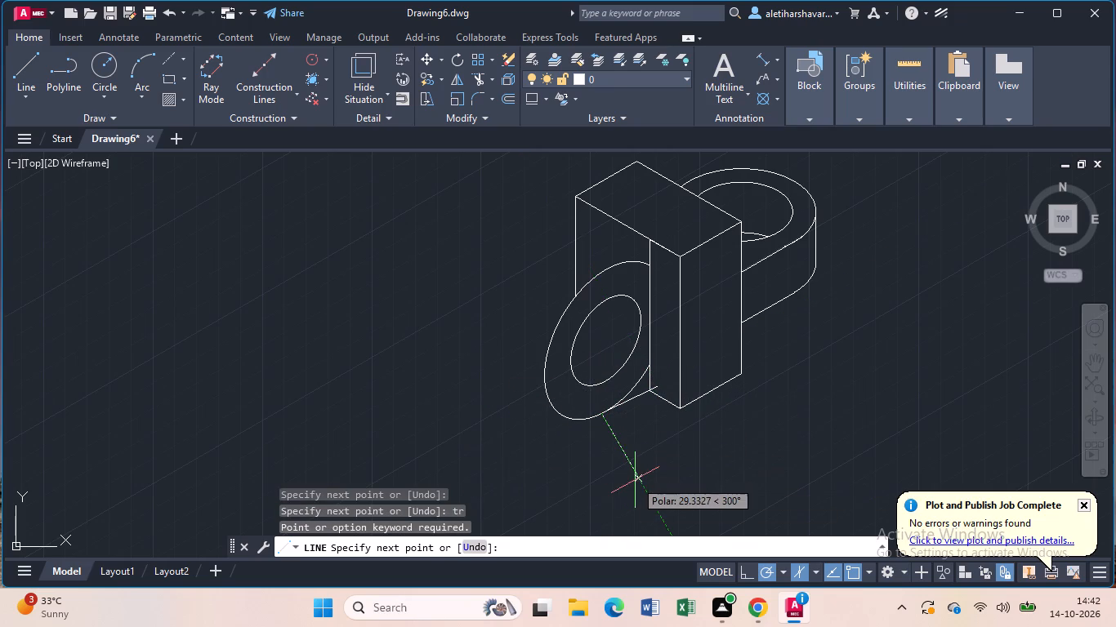
key("Escape")
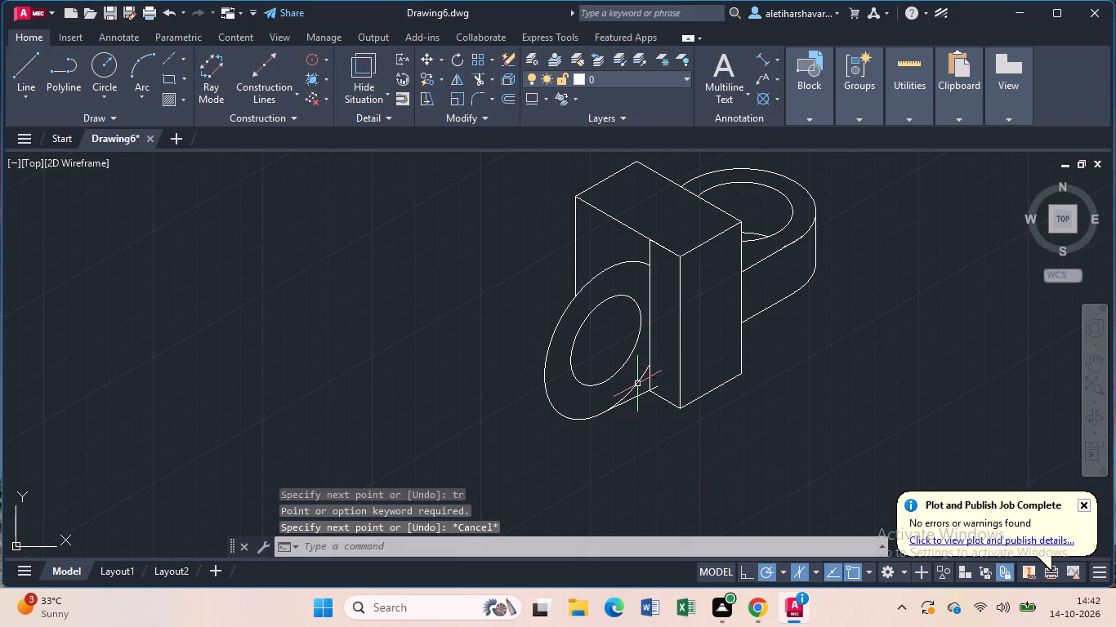
Trim the outer isocircle's arc above the new lower line and the line's overshoot past the inner vertical line.
type("tr")
key("Return")
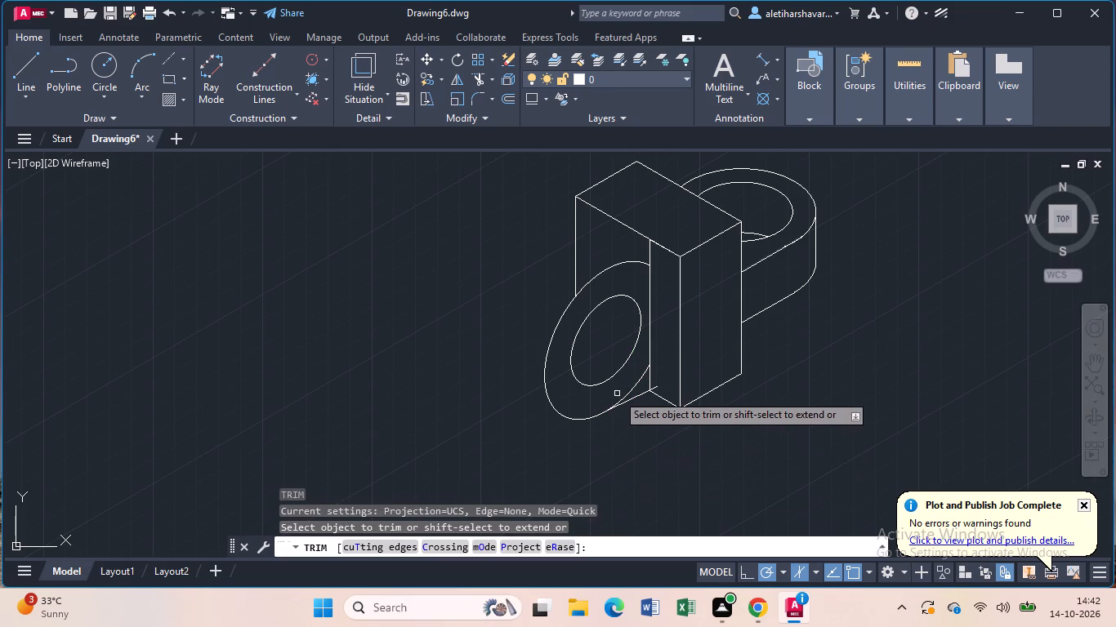
left_click(636, 388)
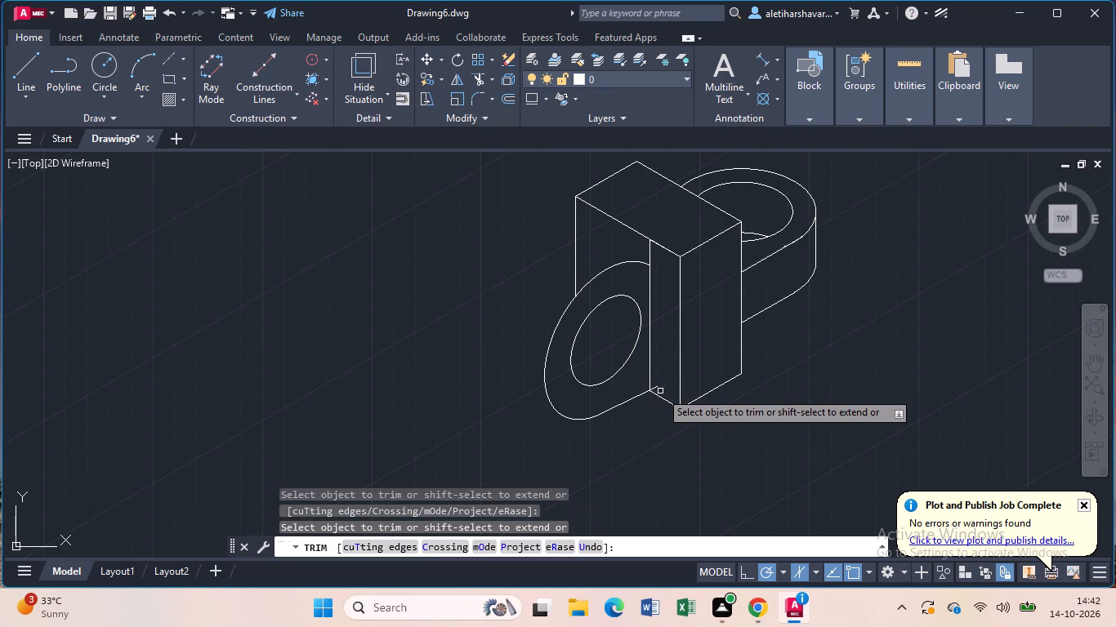
left_click(658, 389)
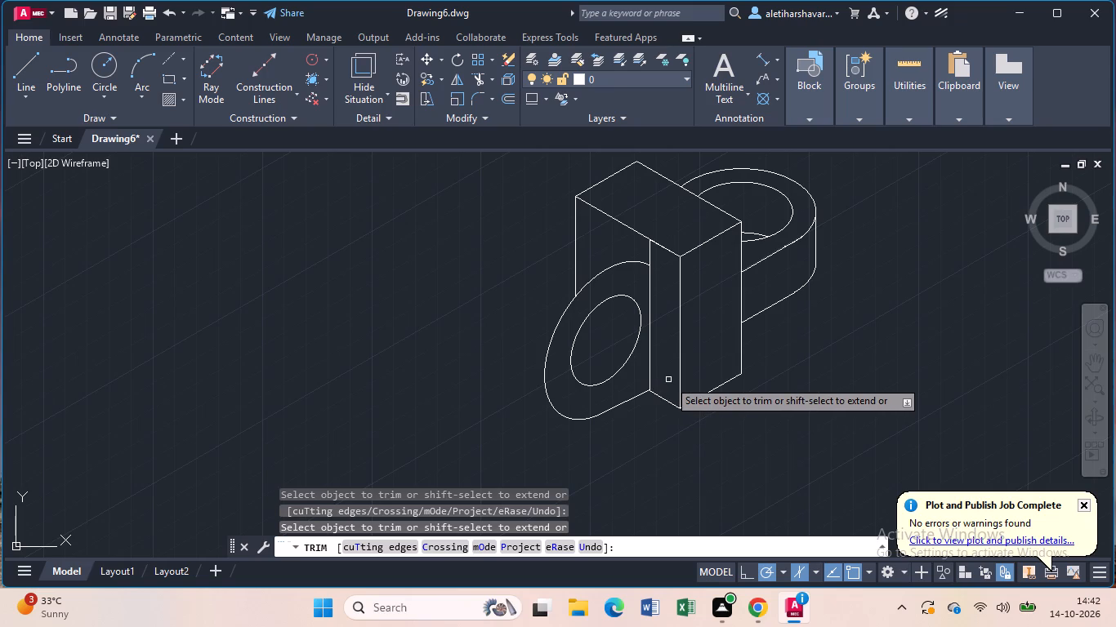
key("Escape")
Draw a line from the inner vertical line's top end to the upper curve of the outer isocircle.
key("l")
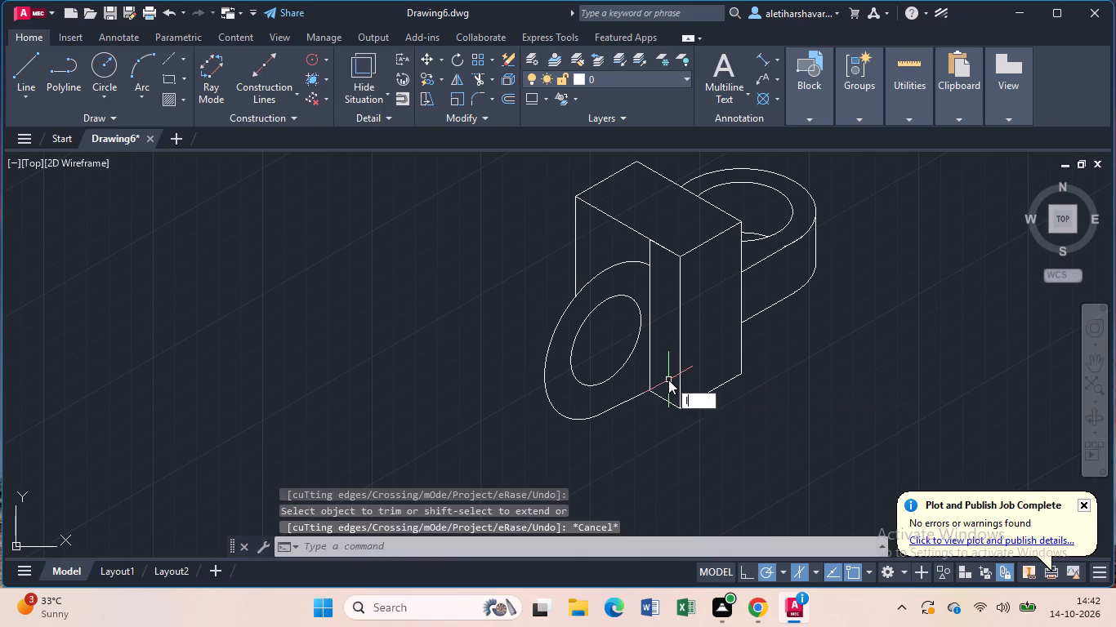
key("Return")
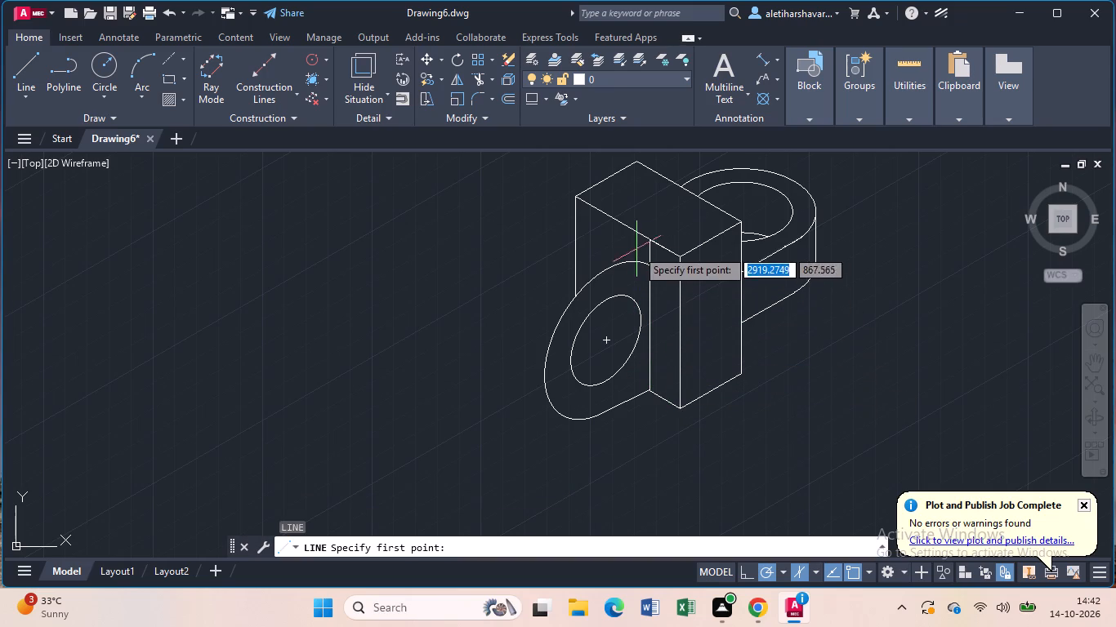
left_click(648, 234)
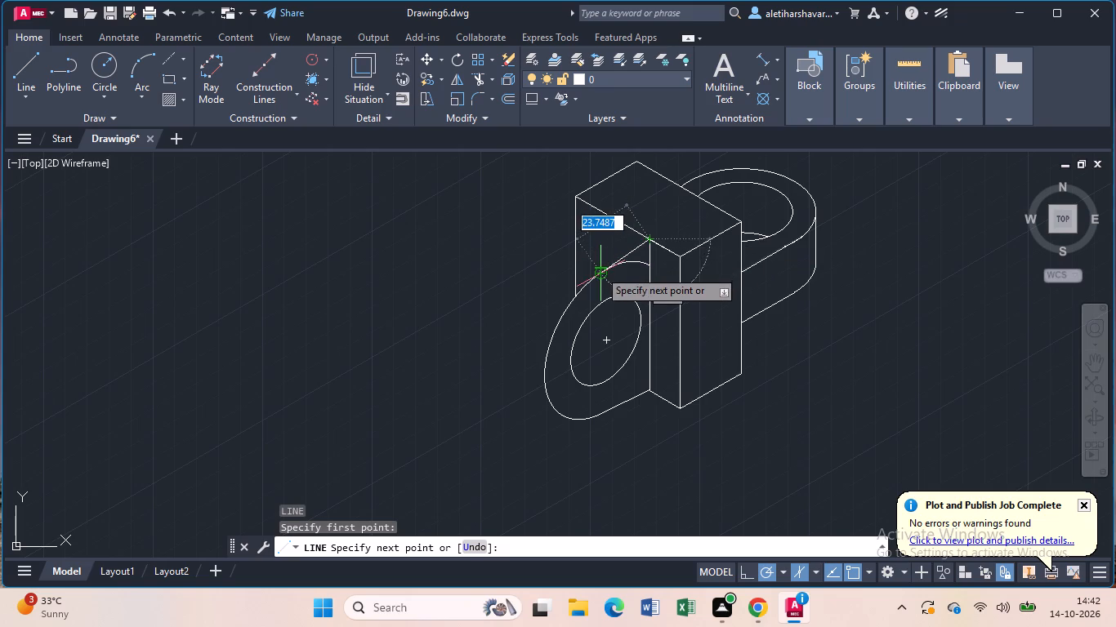
left_click(599, 270)
key("Escape")
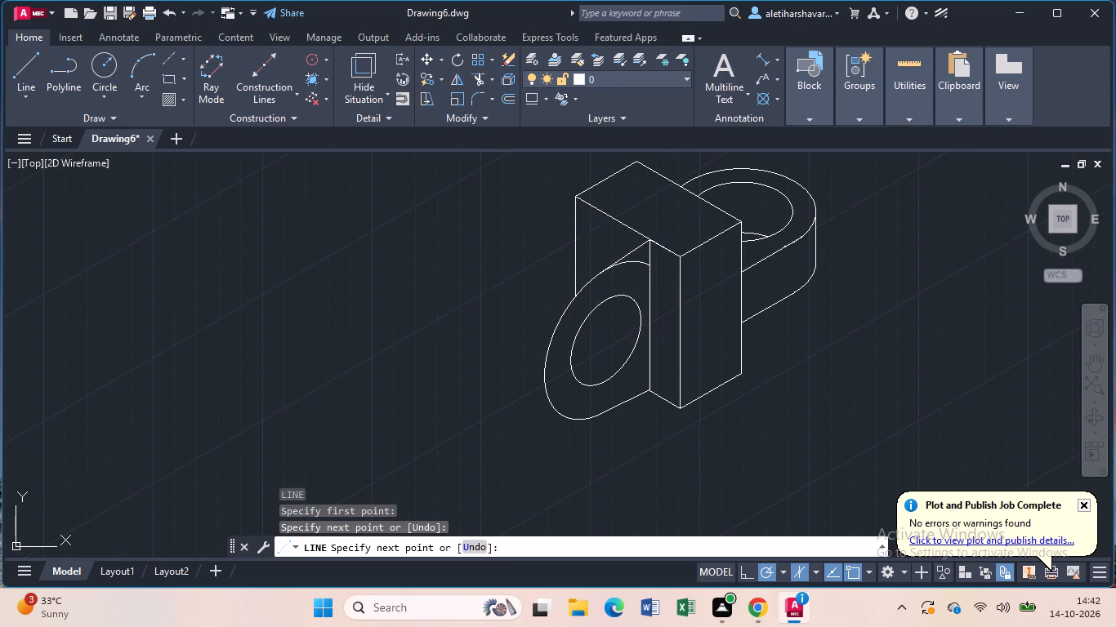
Trim the outer isocircle's upper arc between the new upper line and the inner vertical line.
type("tr")
key("Return")
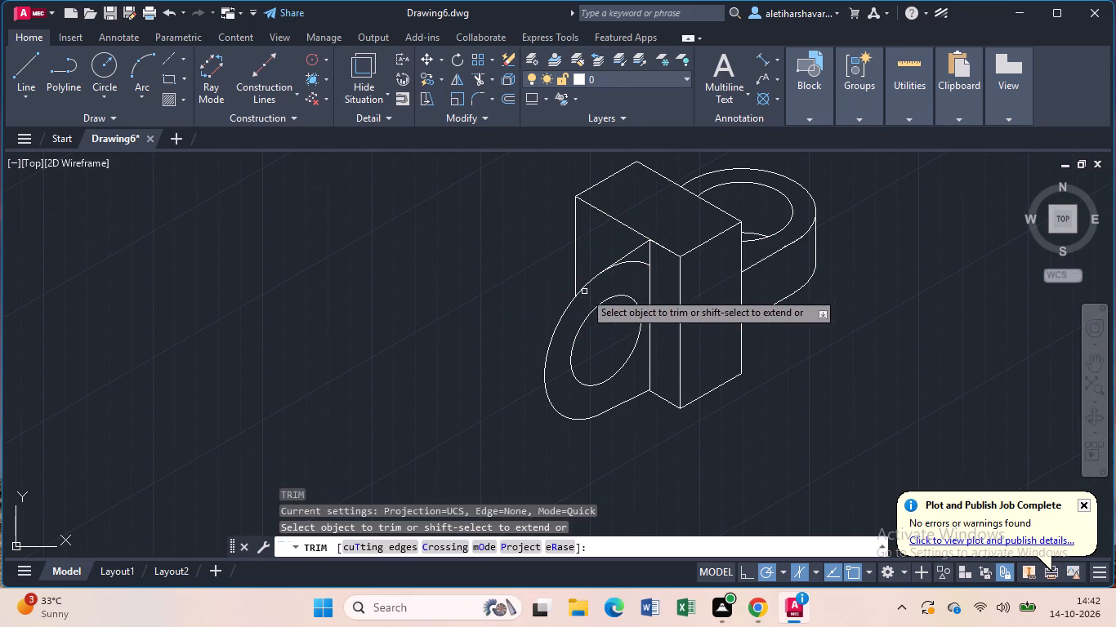
left_click(637, 263)
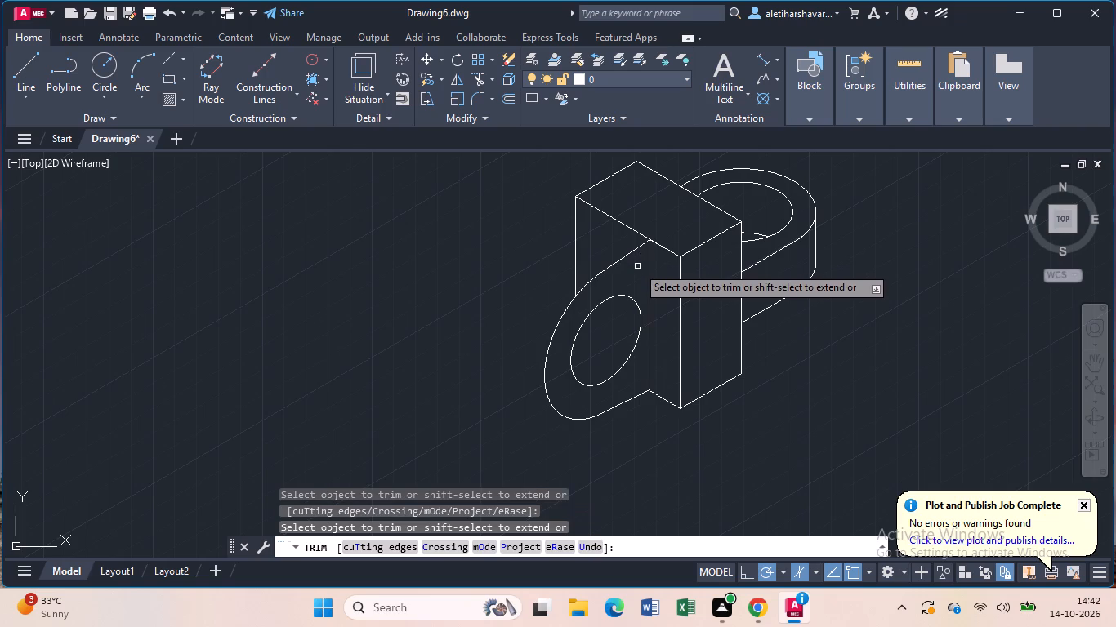
key("Escape")
Set the current linetype to a long-dash short-dash style and draw a vertical centre line about 60 long through the inner isocircle's centre.
key("ctrl+1")
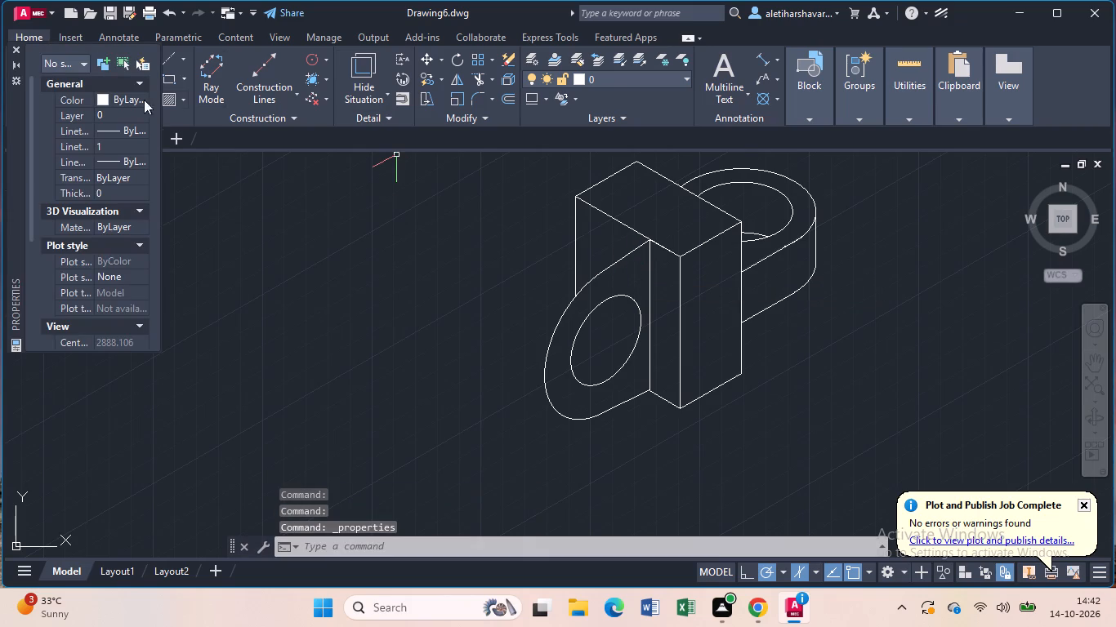
left_click(136, 127)
left_click(136, 127)
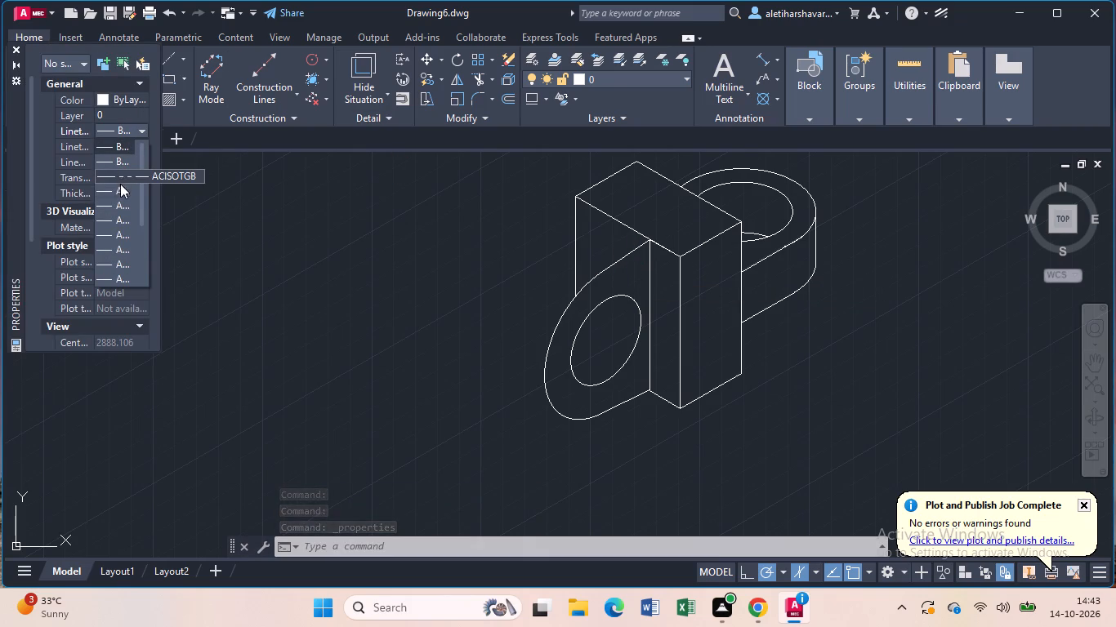
left_click(130, 251)
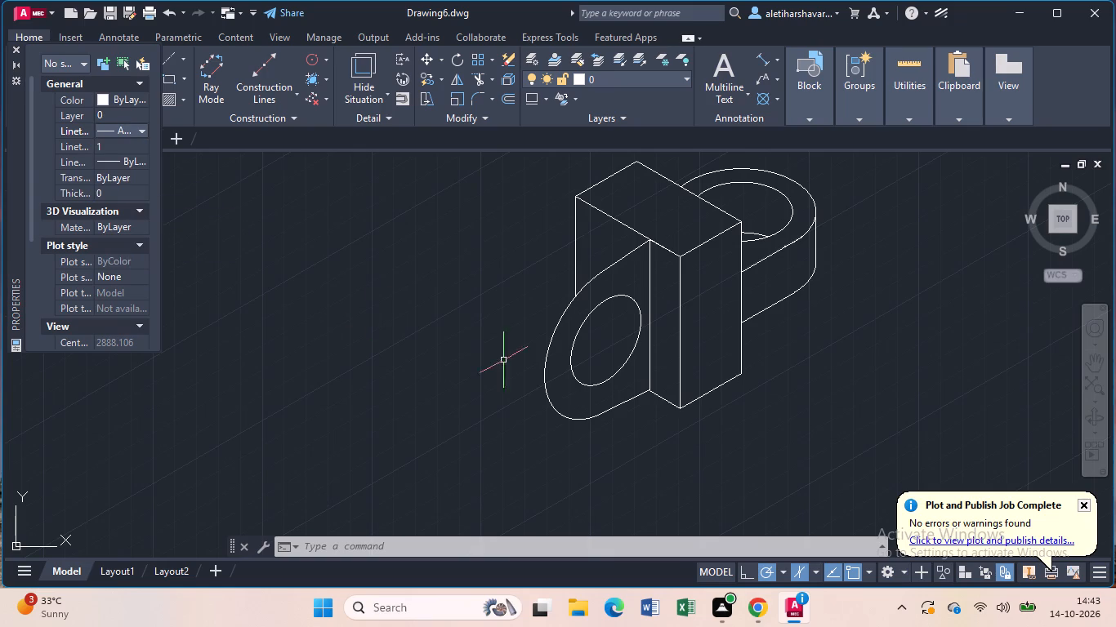
key("l")
key("Return")
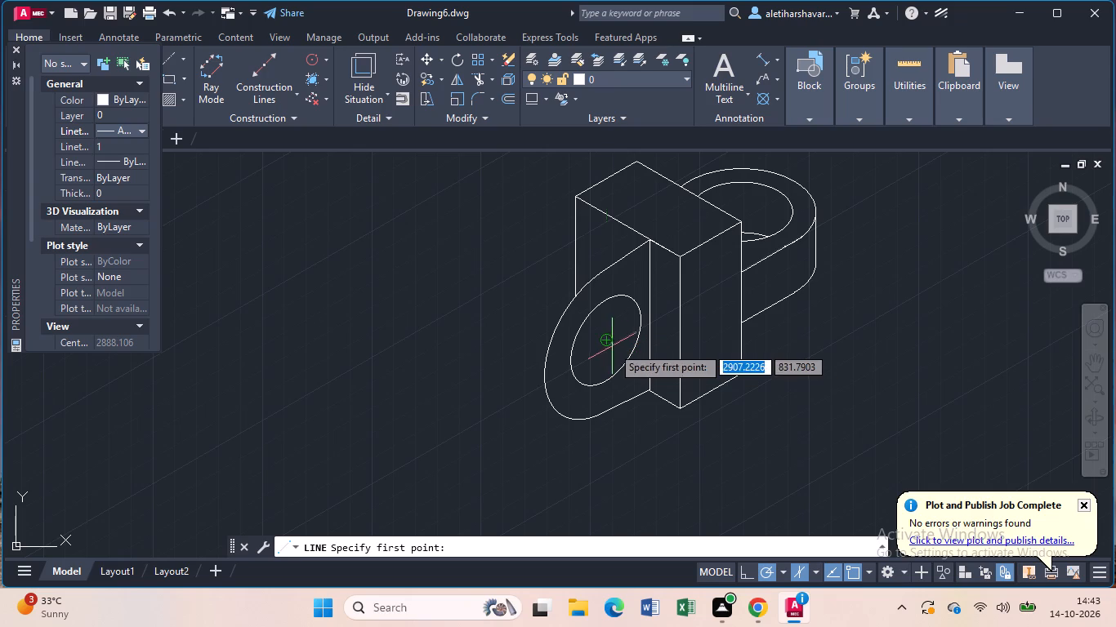
left_click(611, 282)
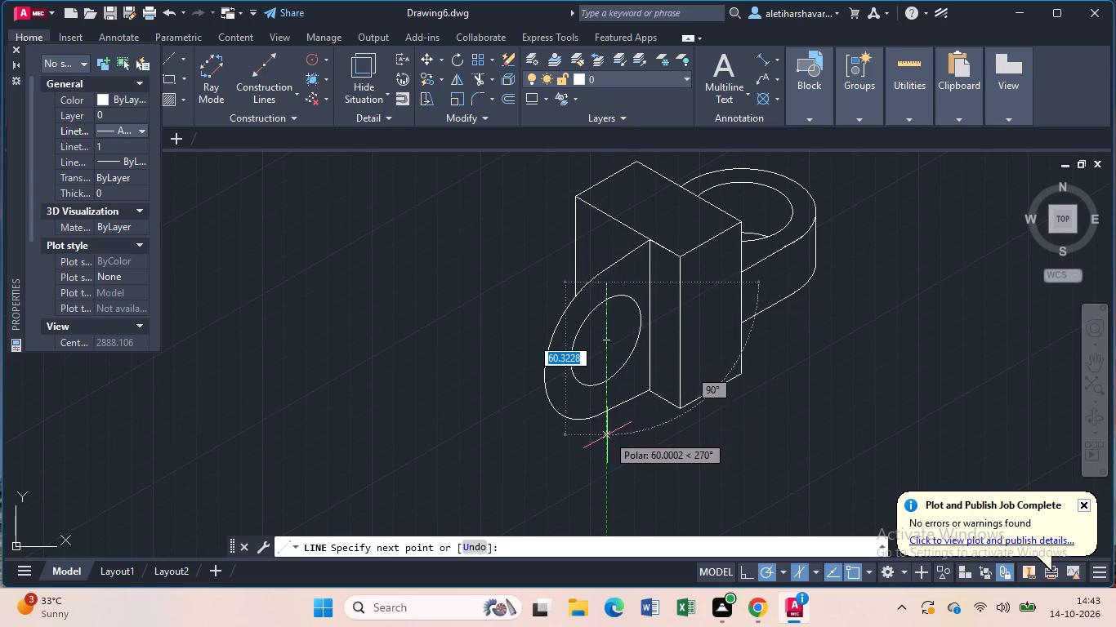
left_click(607, 436)
key("Escape")
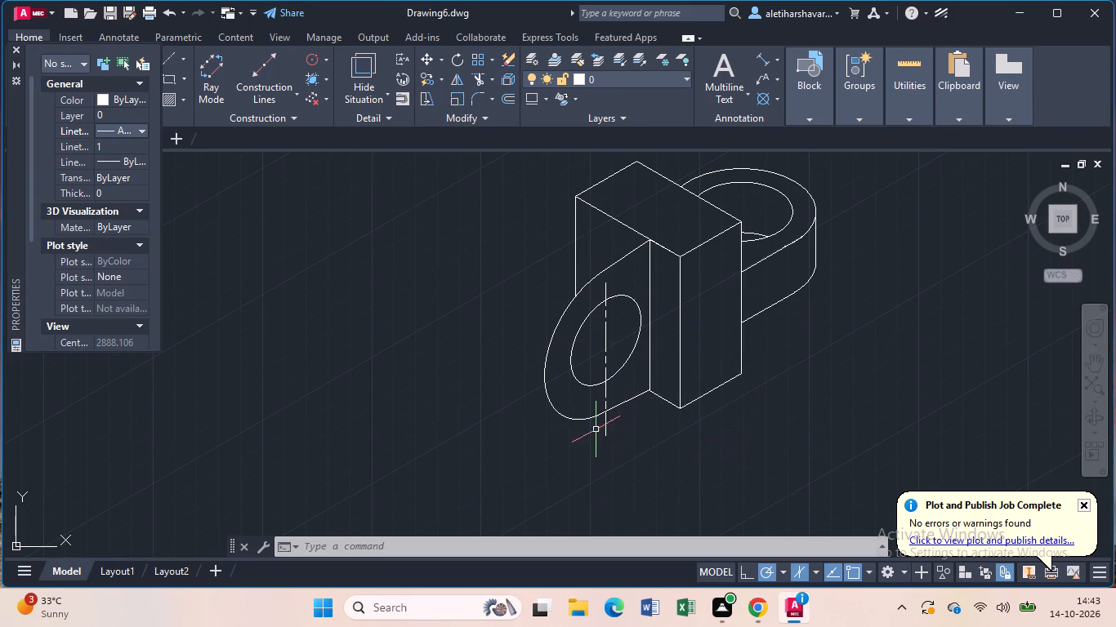
Draw a second centre line through the inner isocircle's centre, sloping along the 30° isometric axis and extending past both sides of the hole.
key("Return")
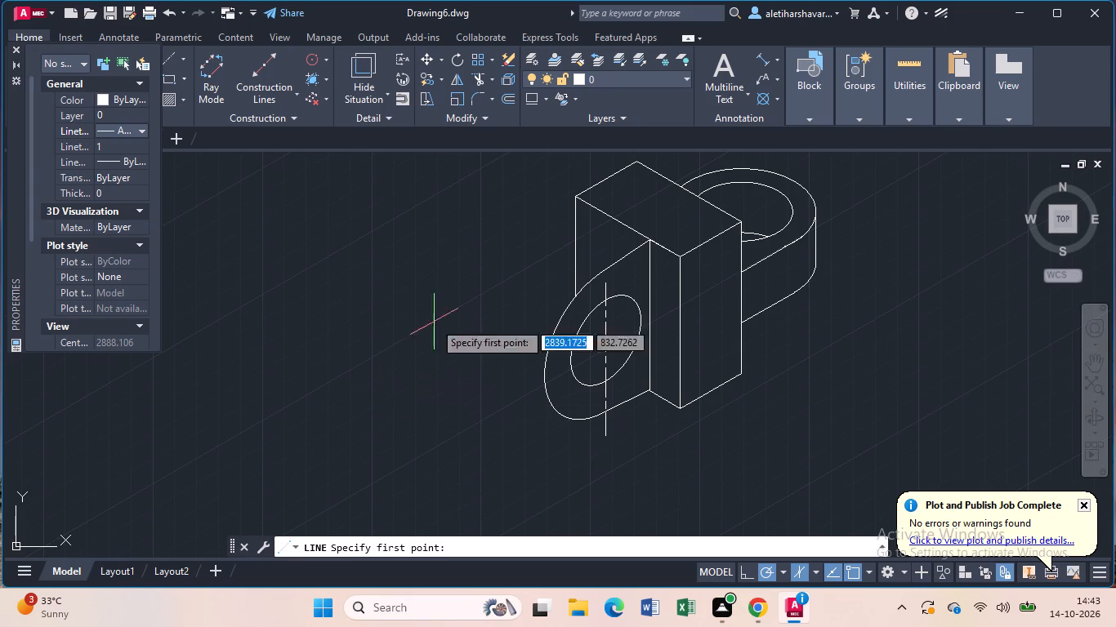
left_click(659, 317)
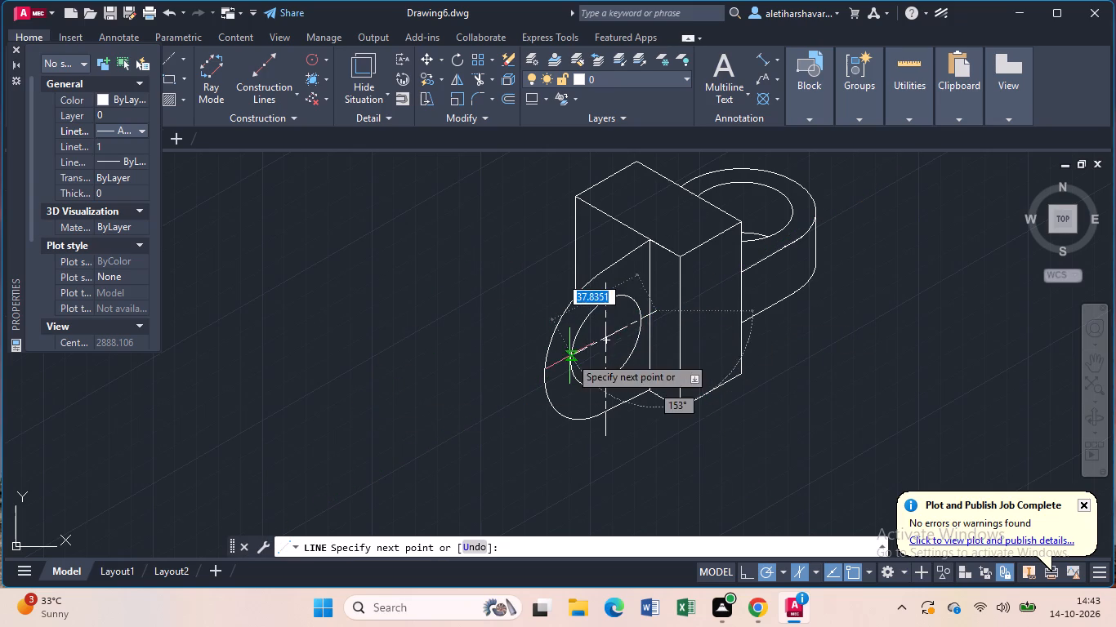
left_click(556, 369)
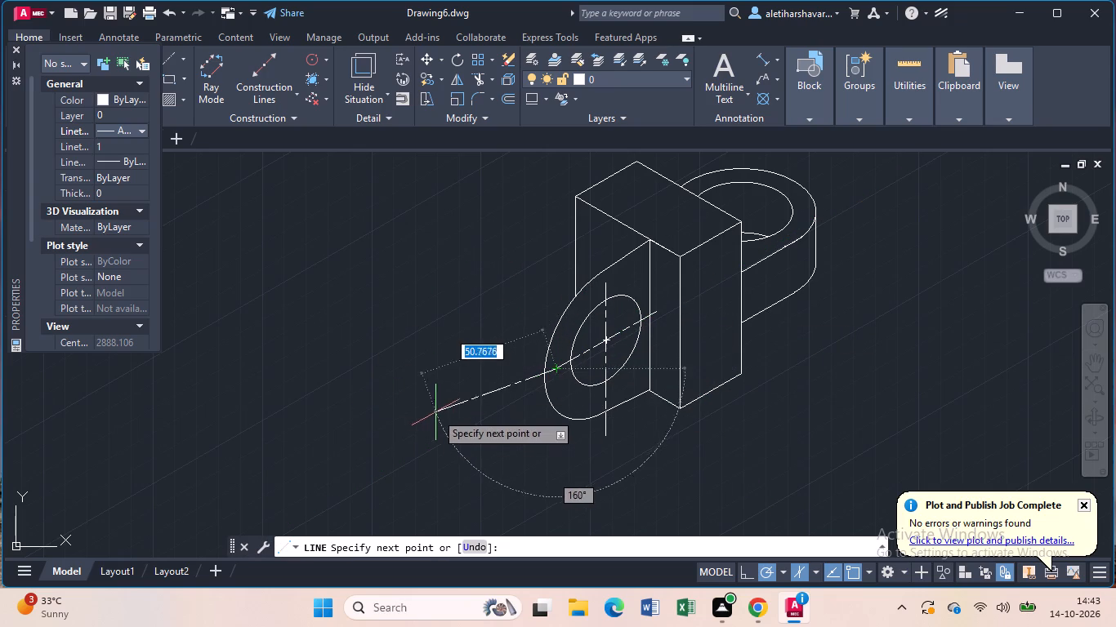
key("Escape")
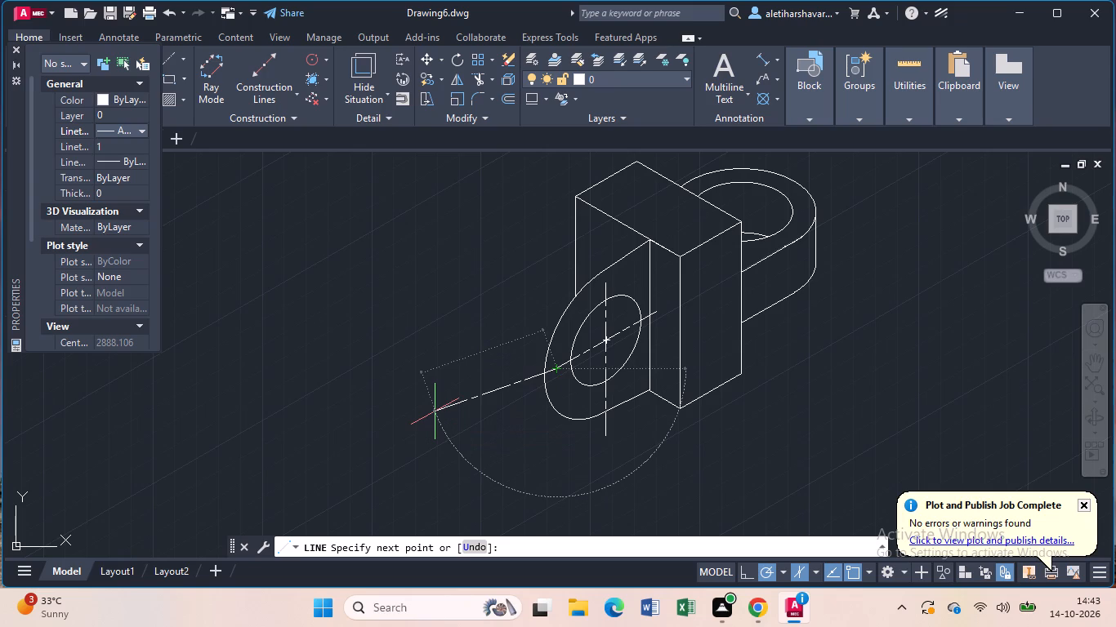
Trim away the inner isocircle's half on the outer side of the vertical centre line.
type("tr")
key("Return")
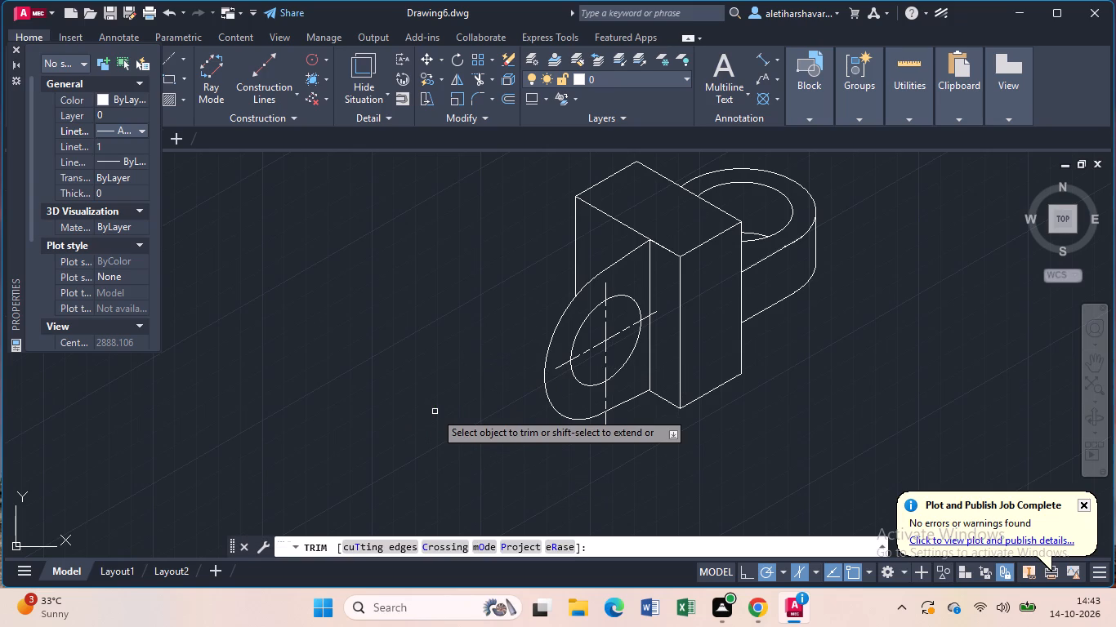
left_click(583, 322)
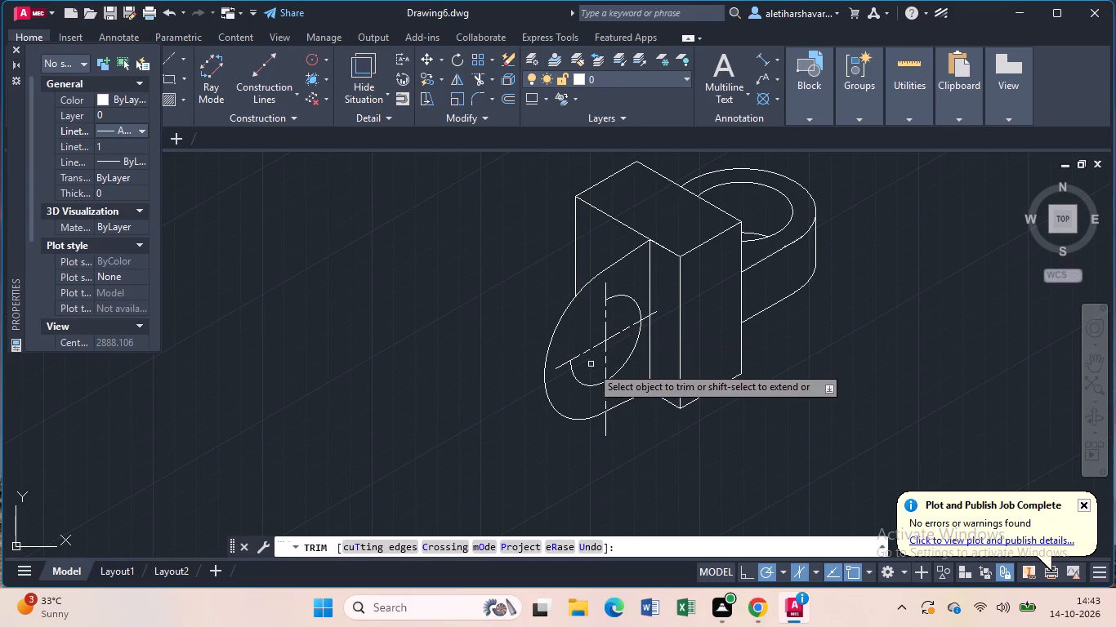
left_click(585, 386)
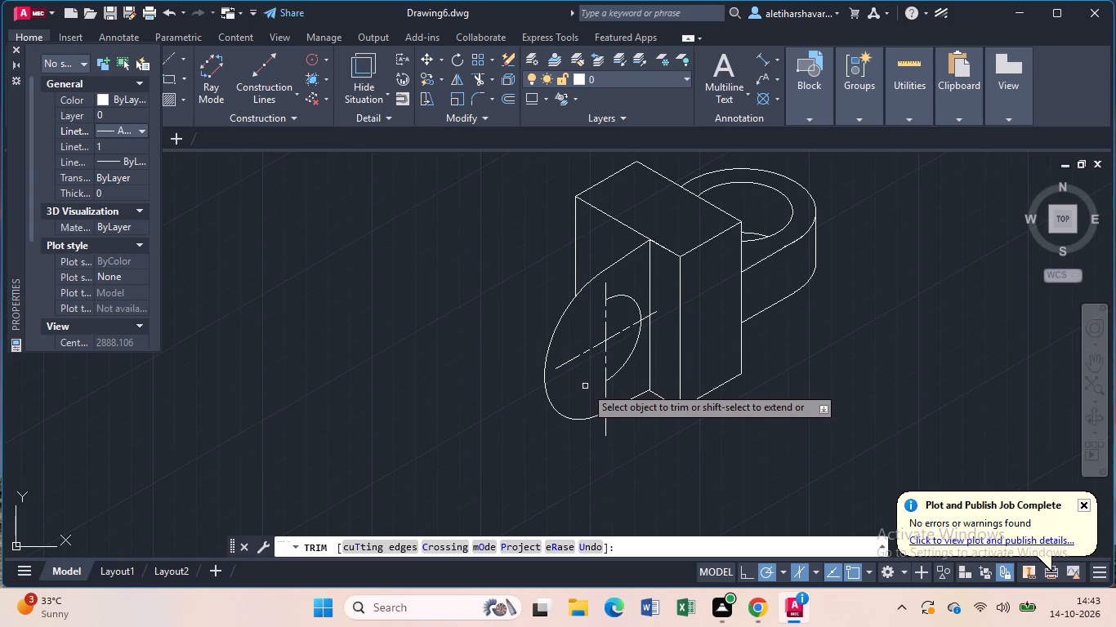
key("Escape")
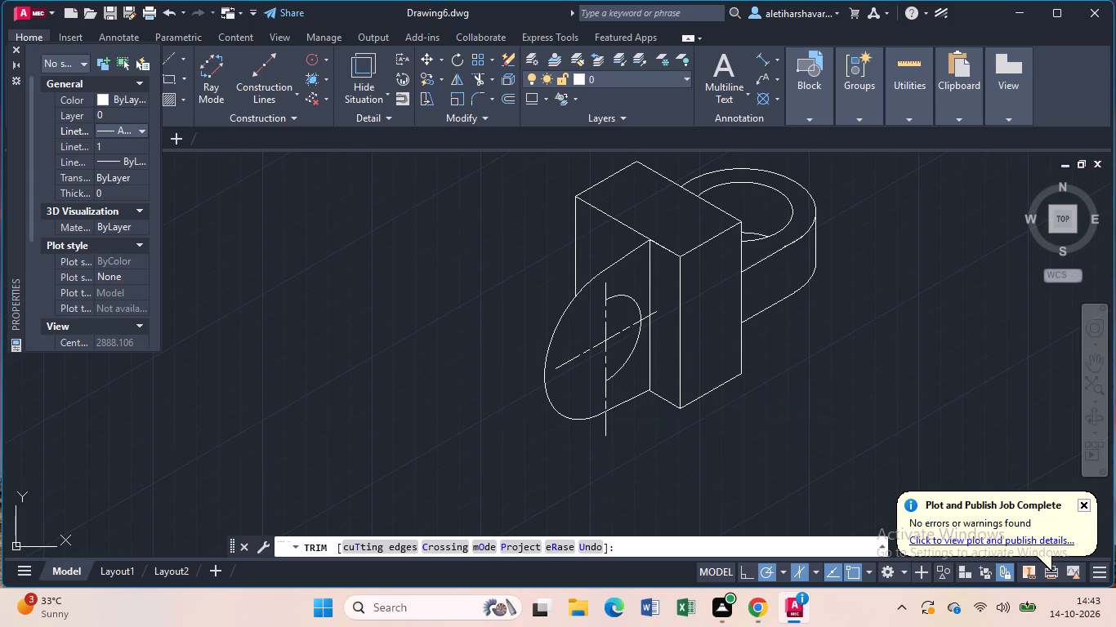
Set the current linetype back to ByLayer and close the object properties.
left_click(141, 127)
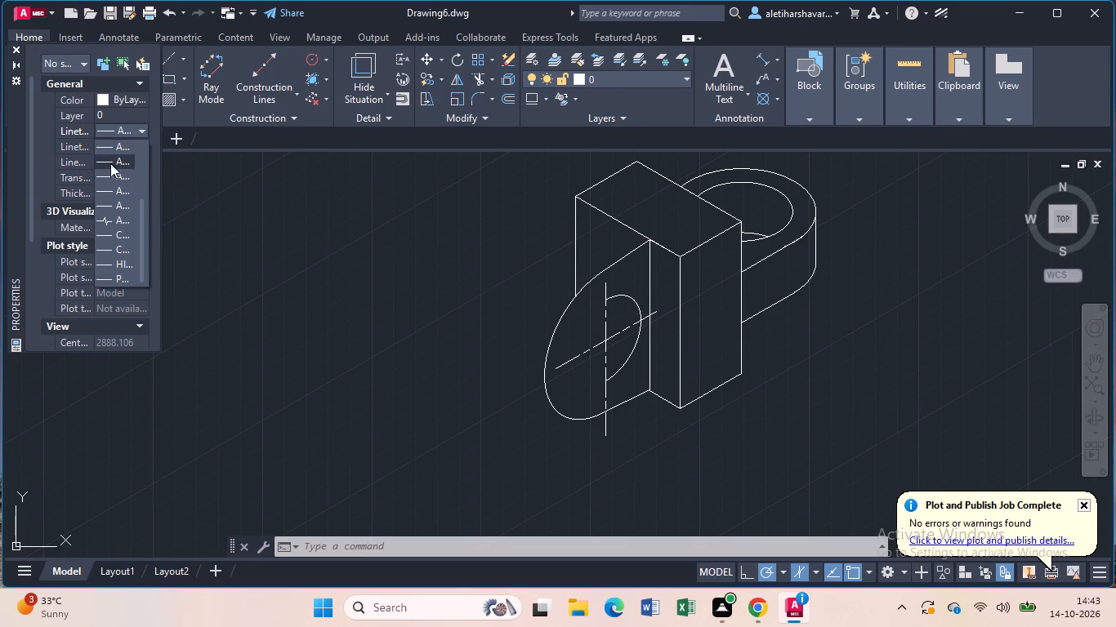
scroll(117, 167, "up", 13)
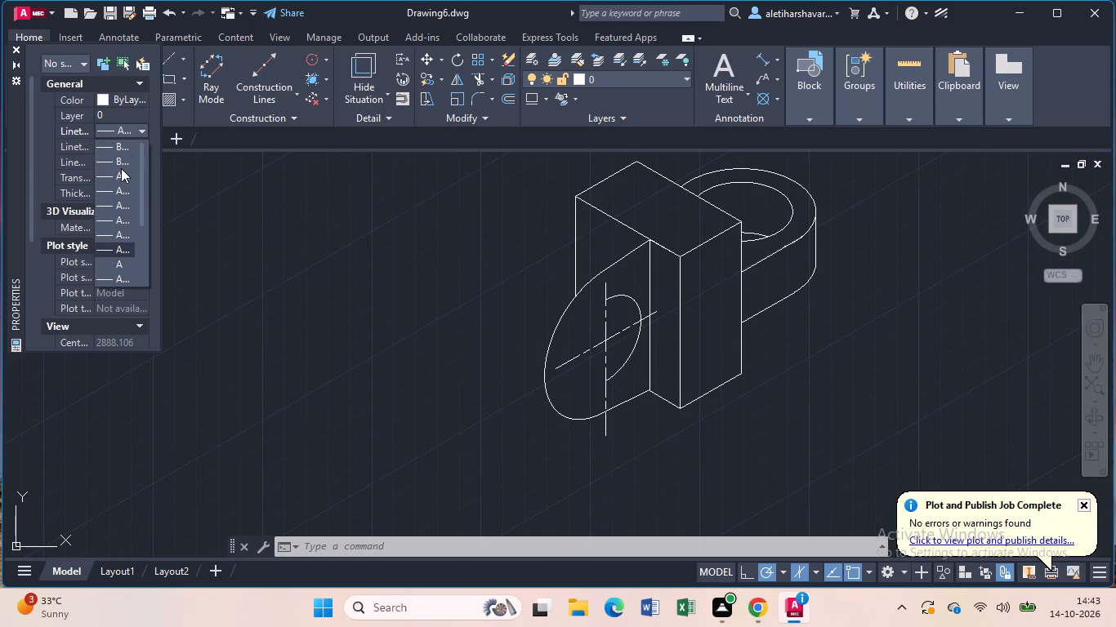
left_click(111, 146)
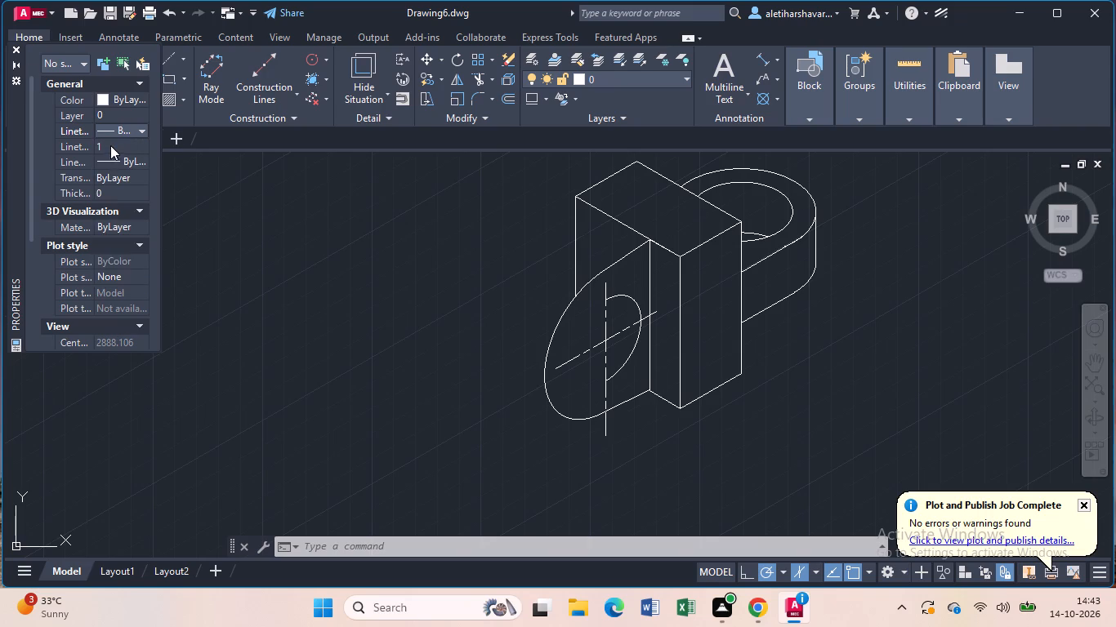
left_click(12, 43)
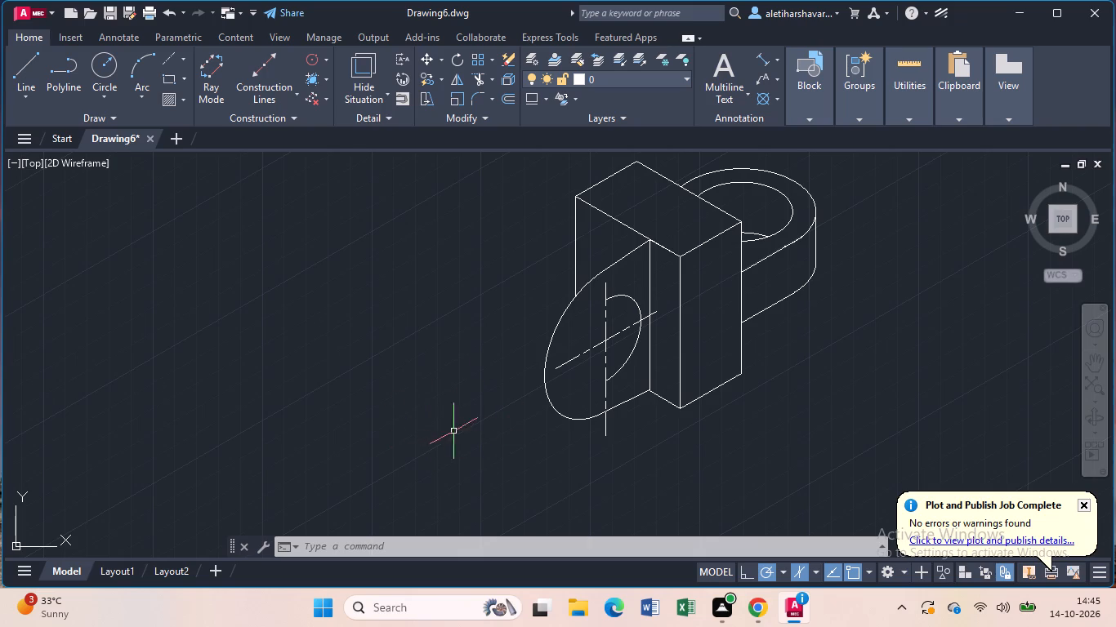
Draw two parallel slot edges from the half isocircle's upper and lower ends, sloping outward along the 30° isometric axis past the lug's rounded outline.
scroll(515, 319, "up", 1)
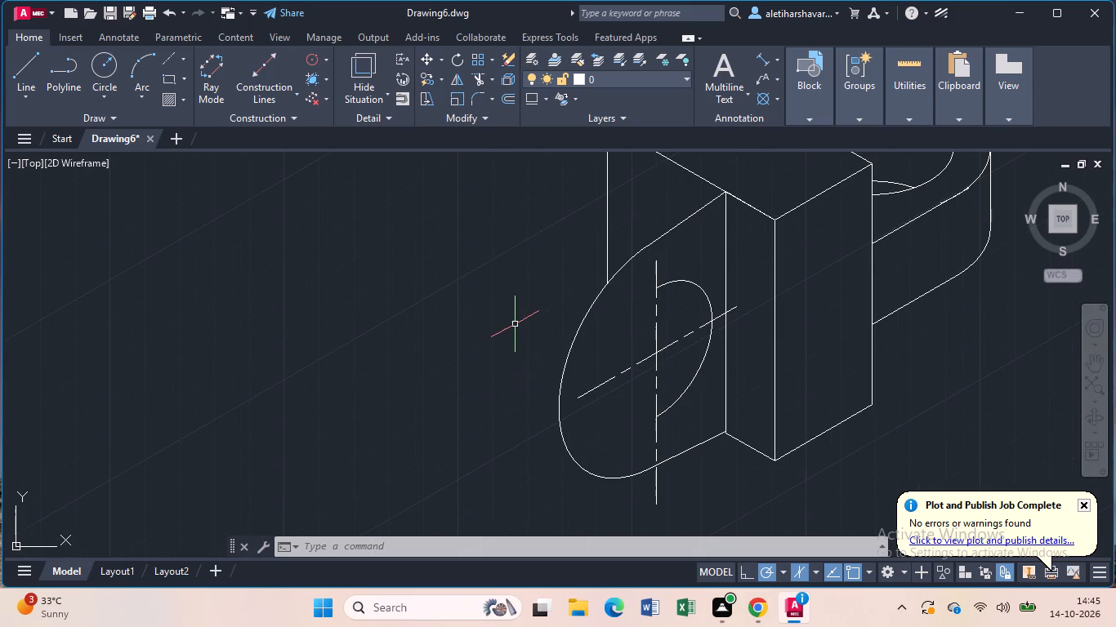
scroll(513, 332, "down", 1)
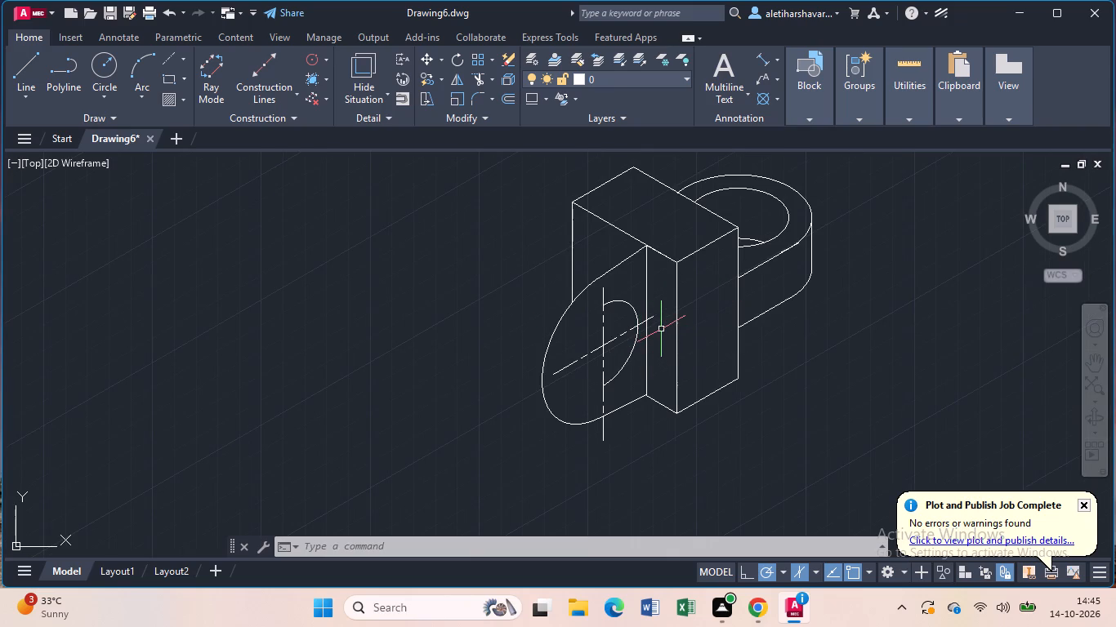
key("l")
key("Return")
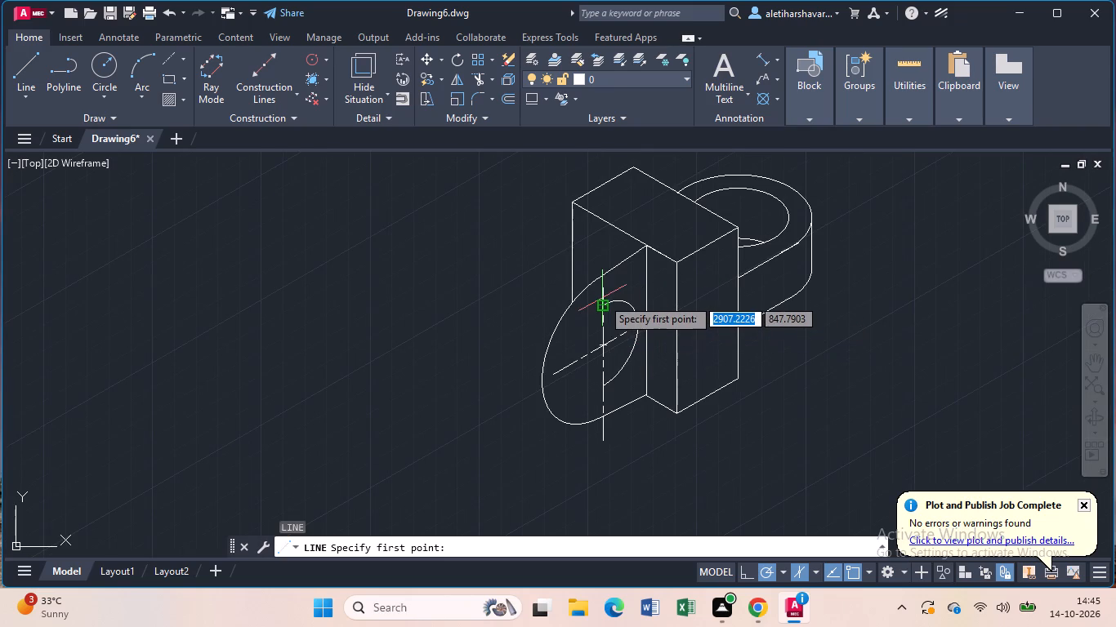
left_click(605, 302)
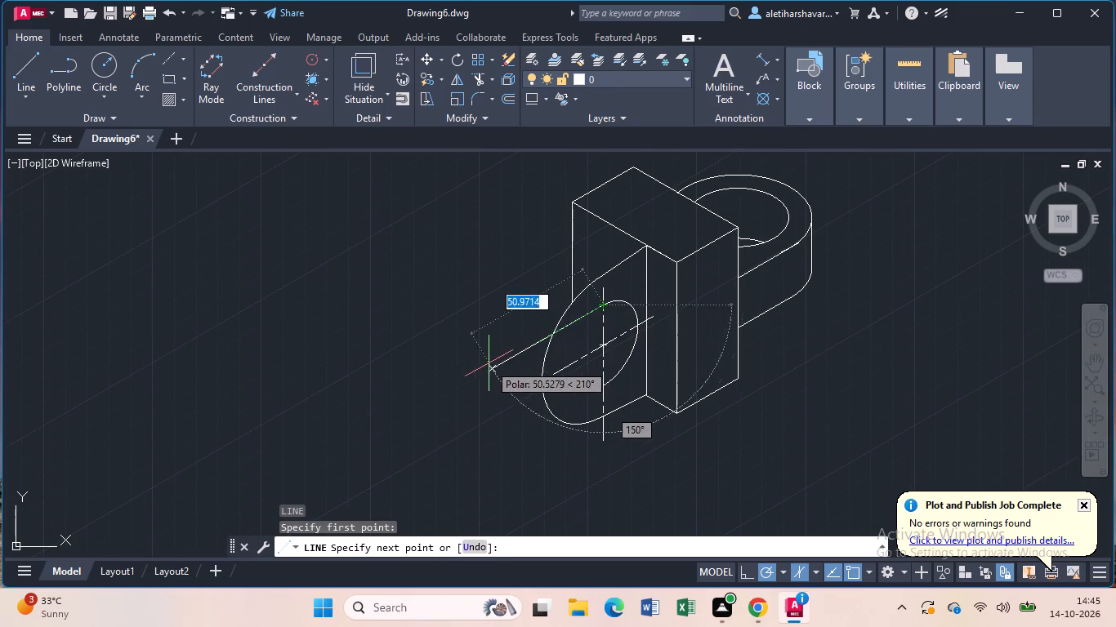
left_click(479, 373)
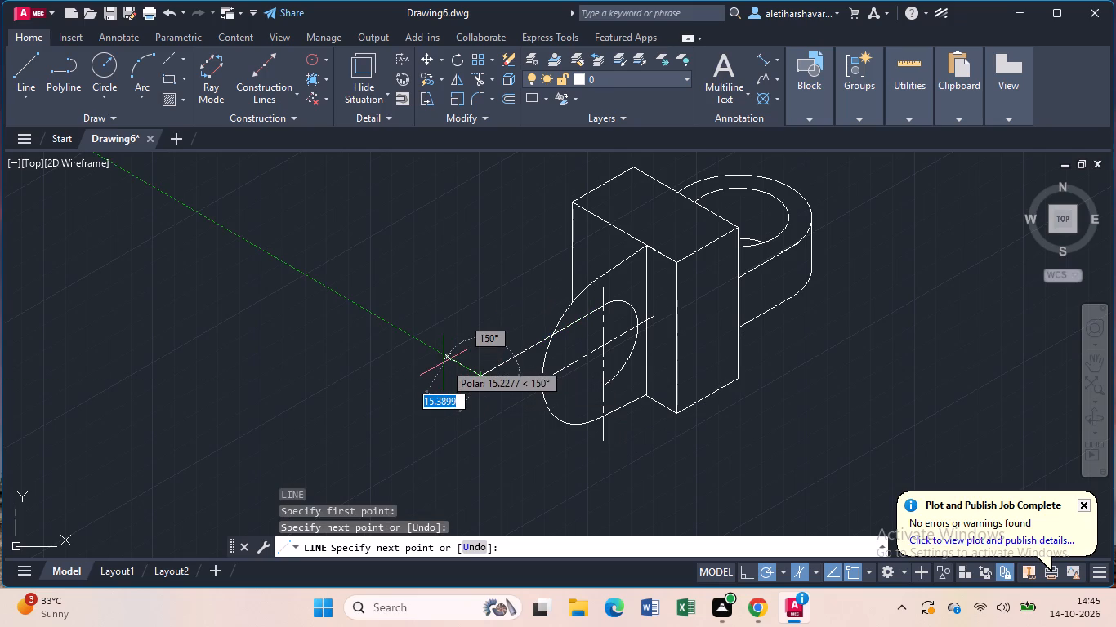
key("Escape")
key("l")
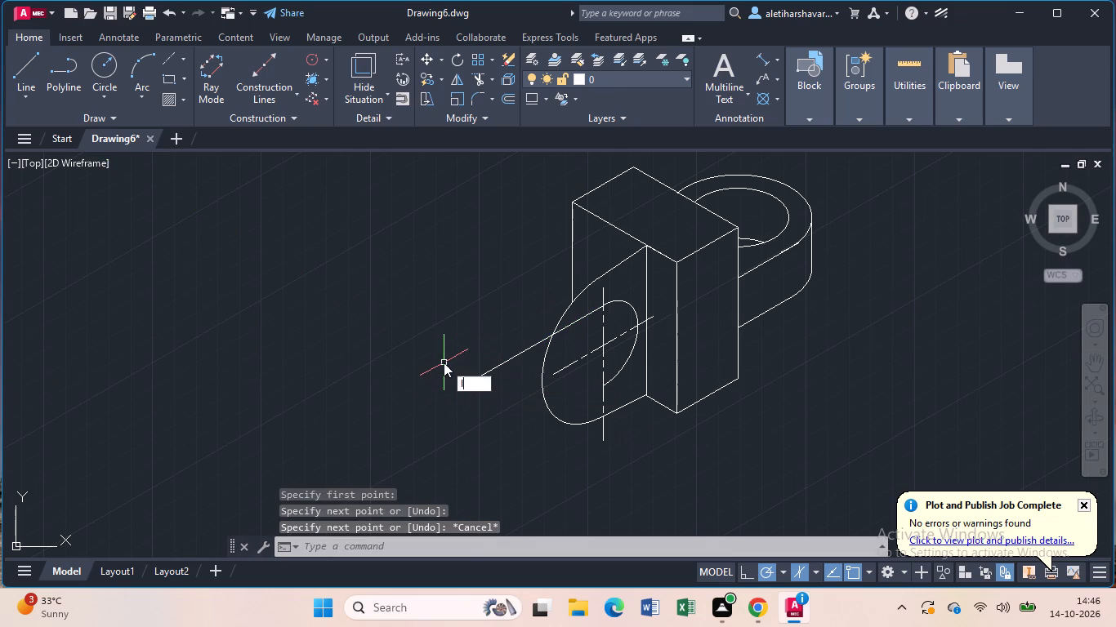
key("Return")
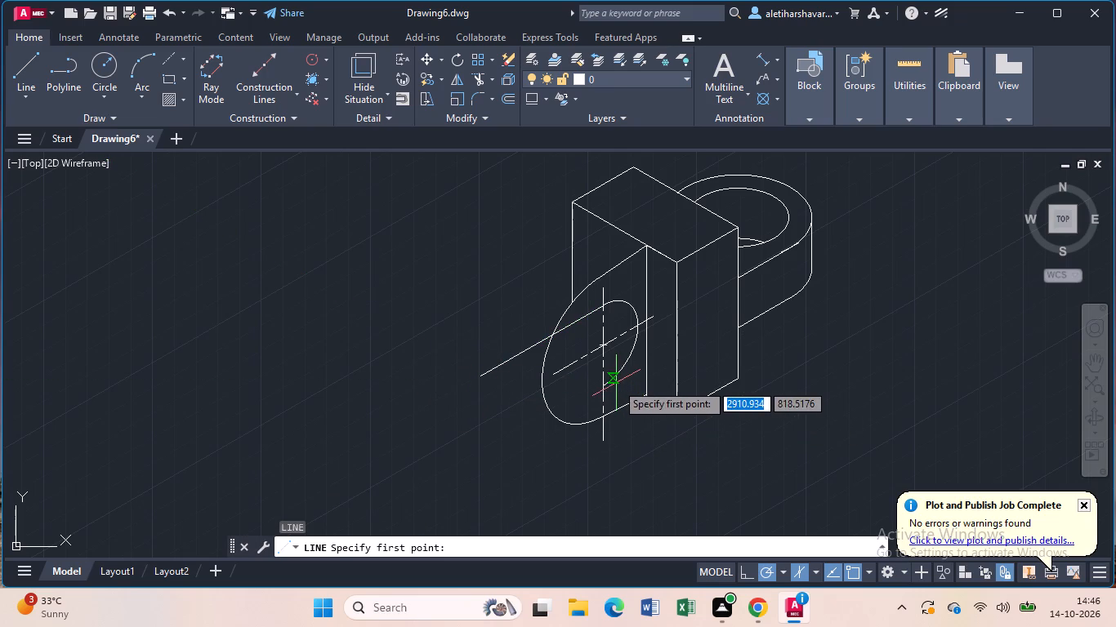
left_click(607, 385)
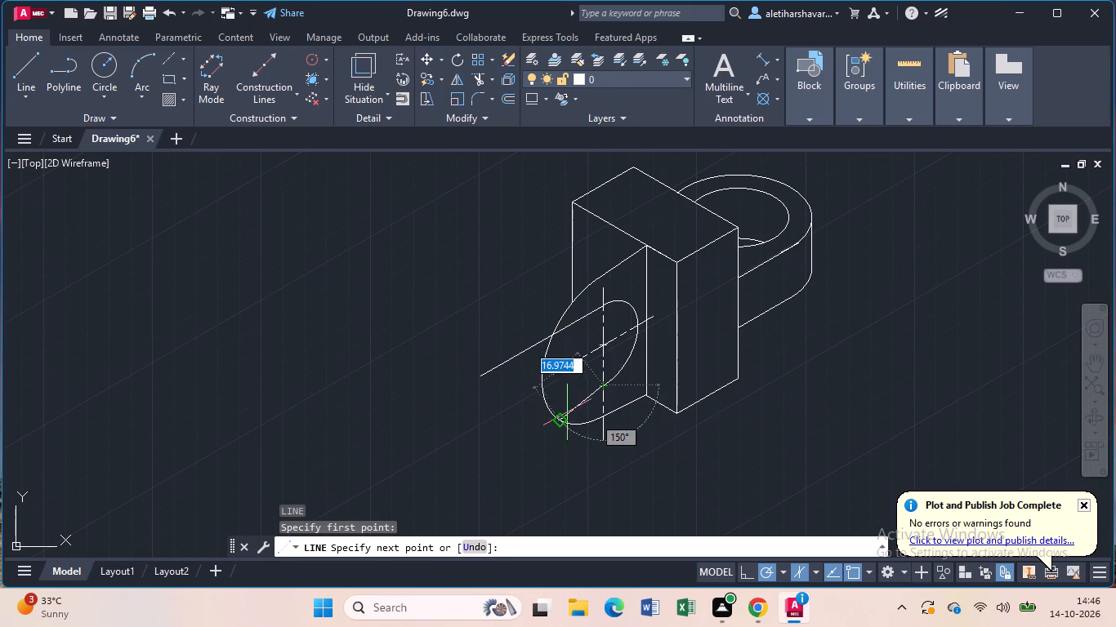
left_click(518, 434)
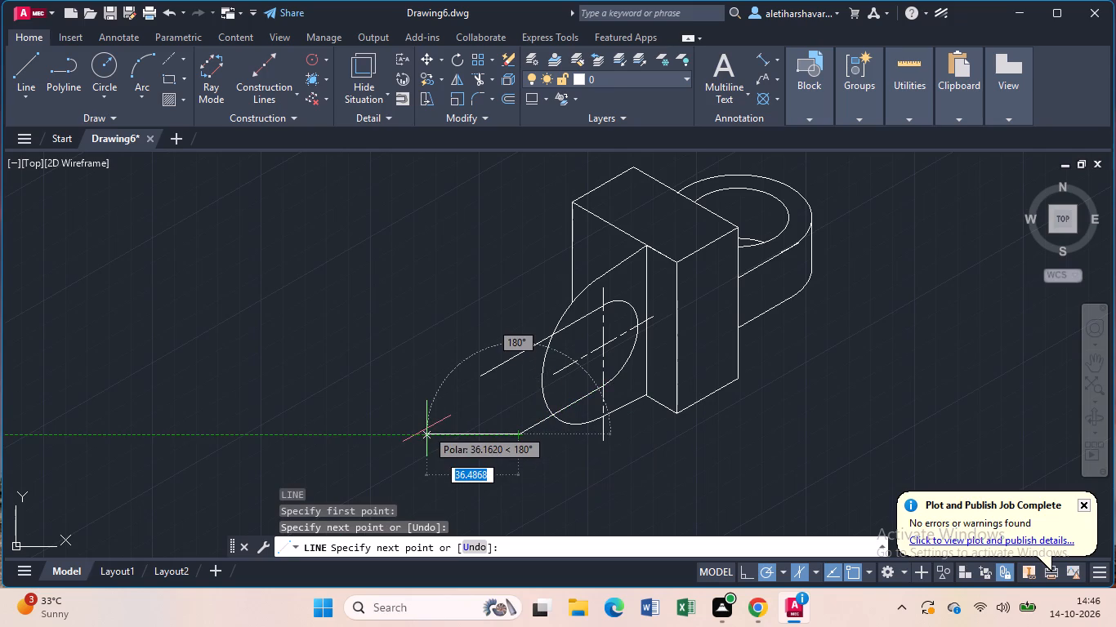
key("Escape")
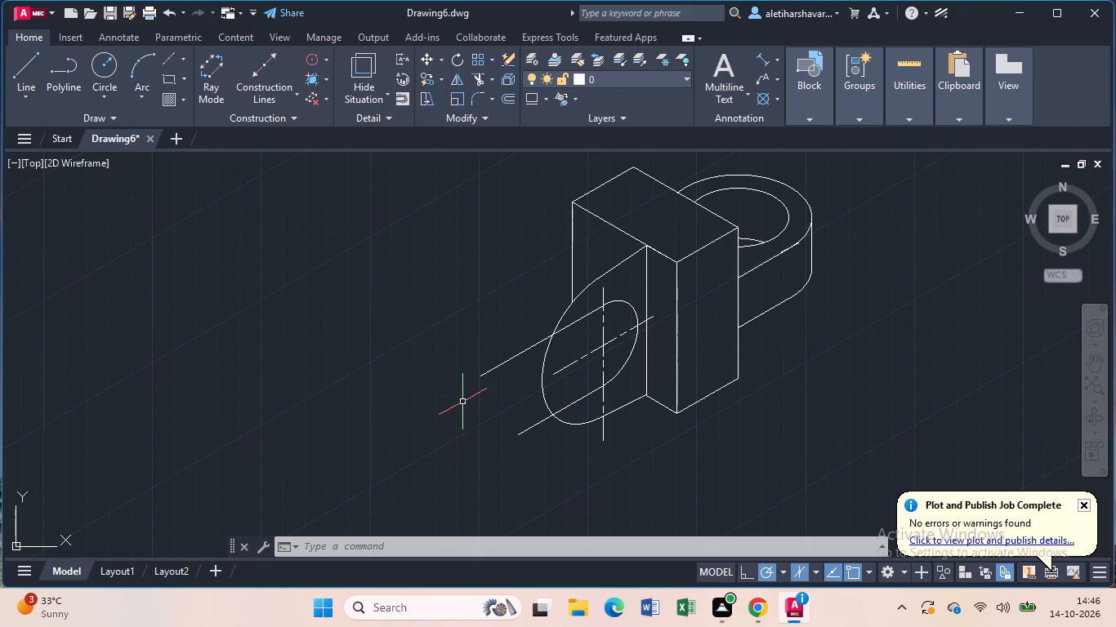
Trim both slot edges where they overshoot the lug's rounded outline, and trim away the outline's arc between them to open the slot.
key("t")
key("Escape")
type("tr")
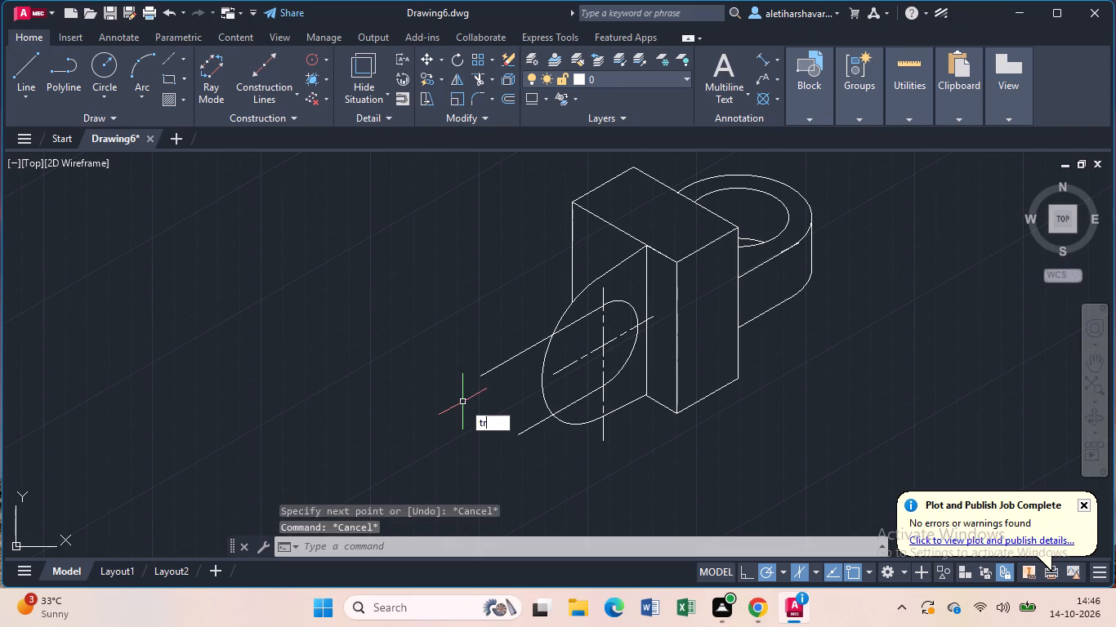
key("Return")
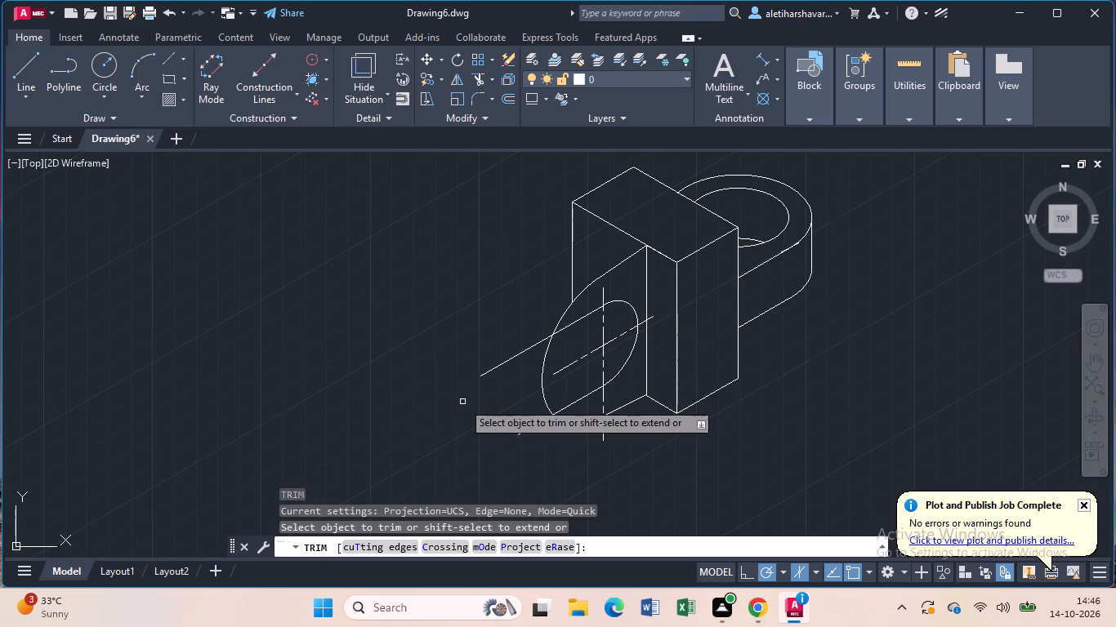
left_click(505, 358)
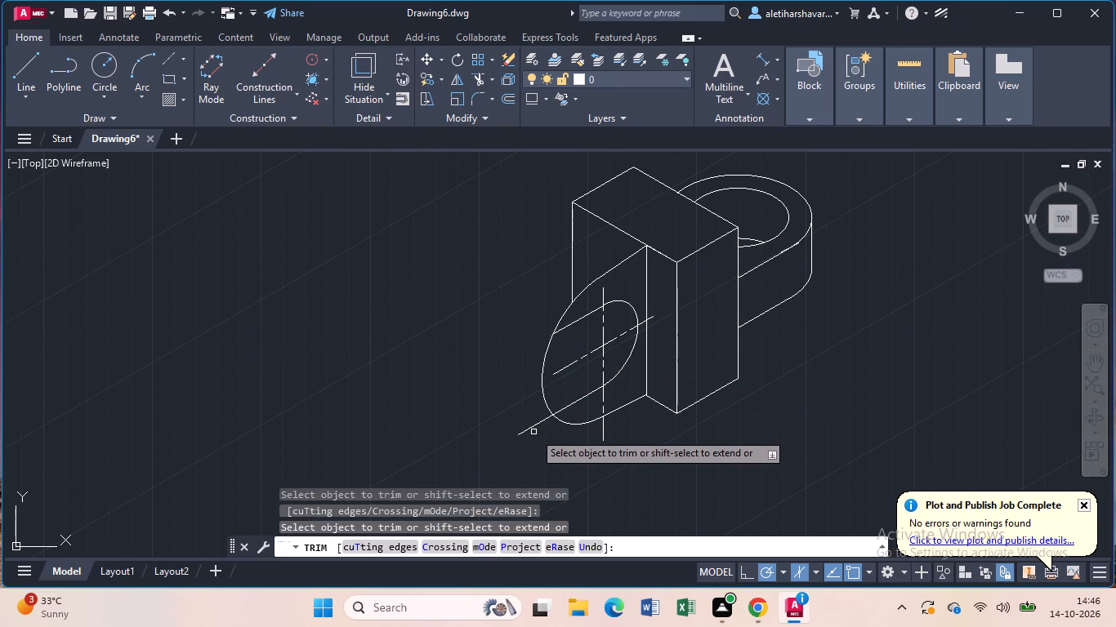
left_click(533, 432)
left_click(529, 418)
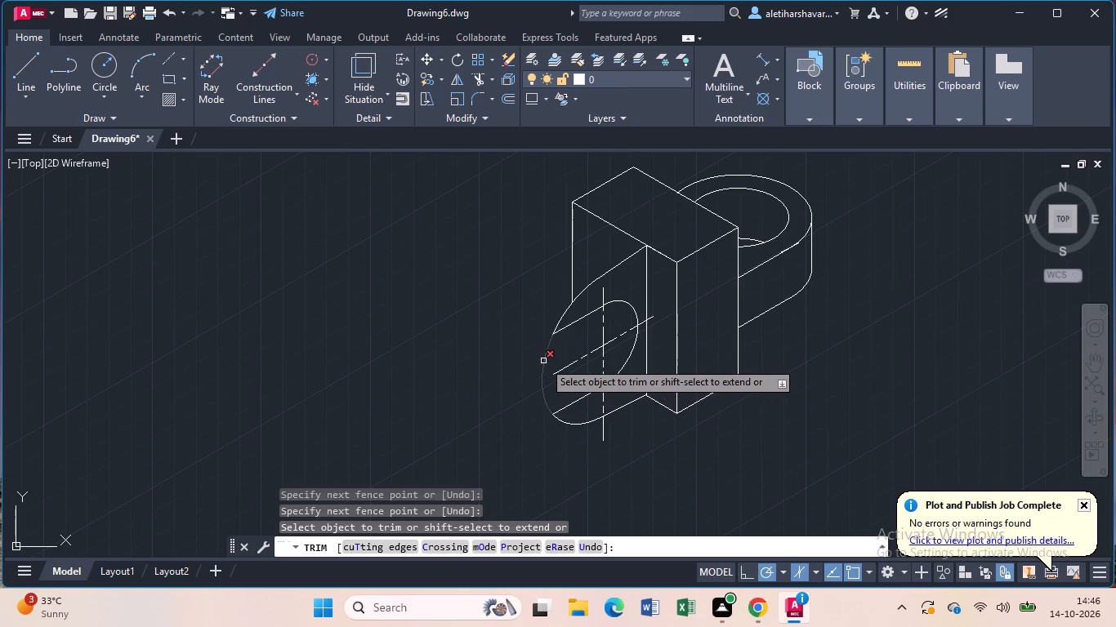
left_click(543, 361)
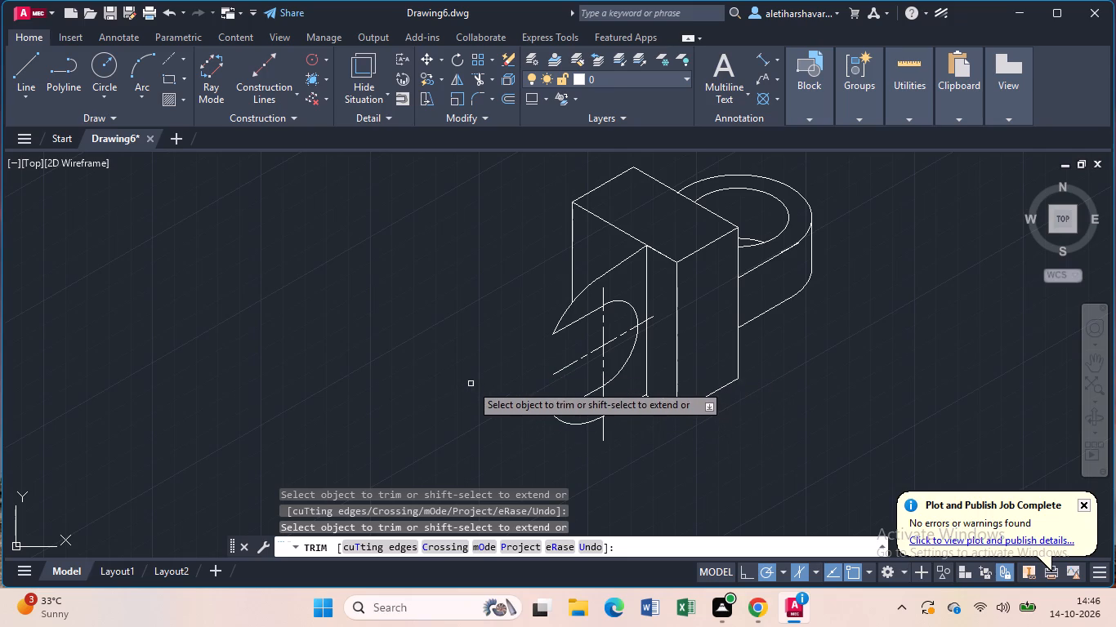
key("Escape")
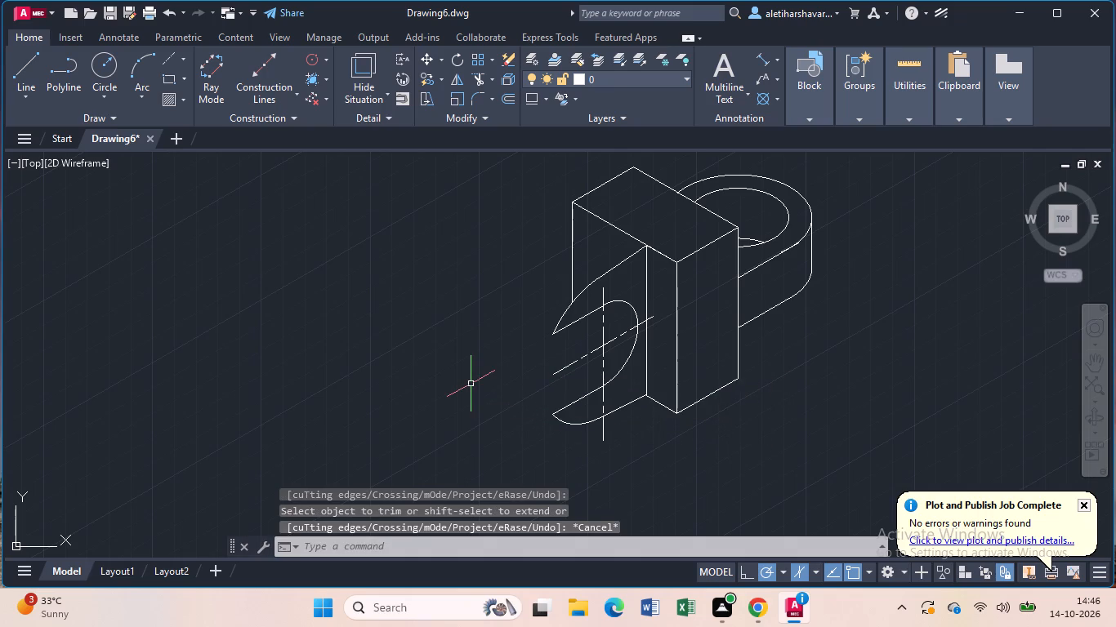
Start a line at the lug's upper corner, where its sloping top edge meets the block's top front edge.
key("l")
key("Return")
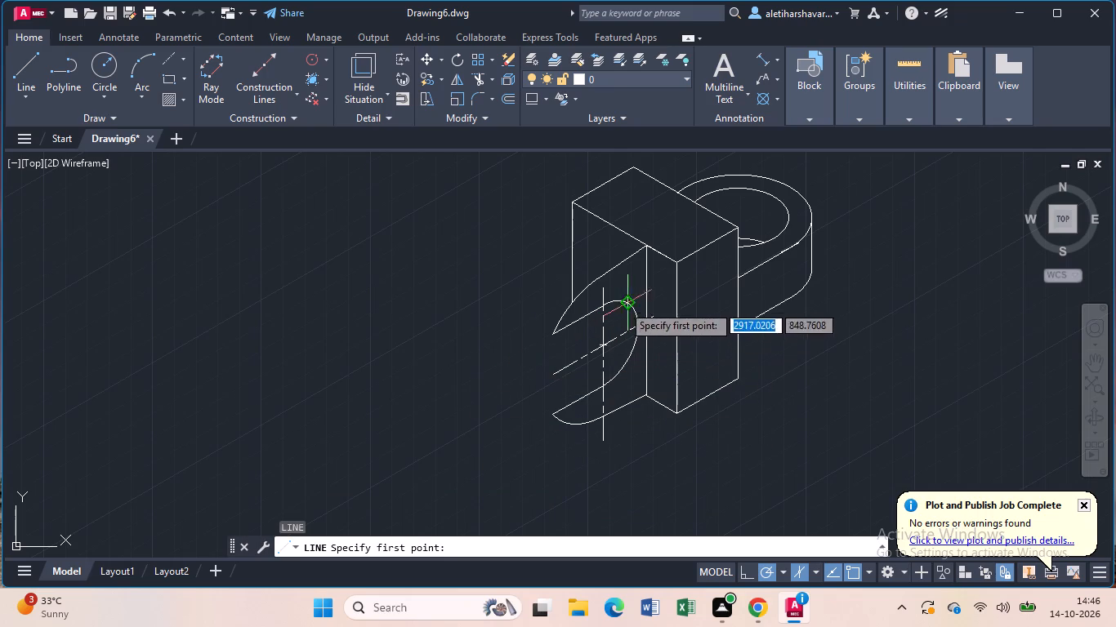
left_click(645, 248)
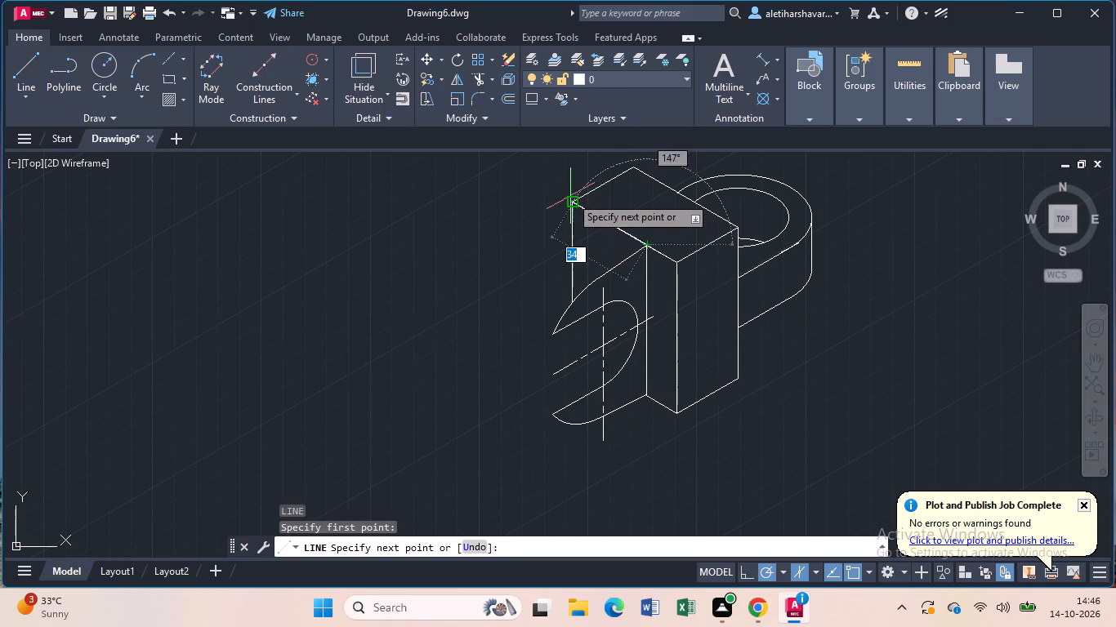
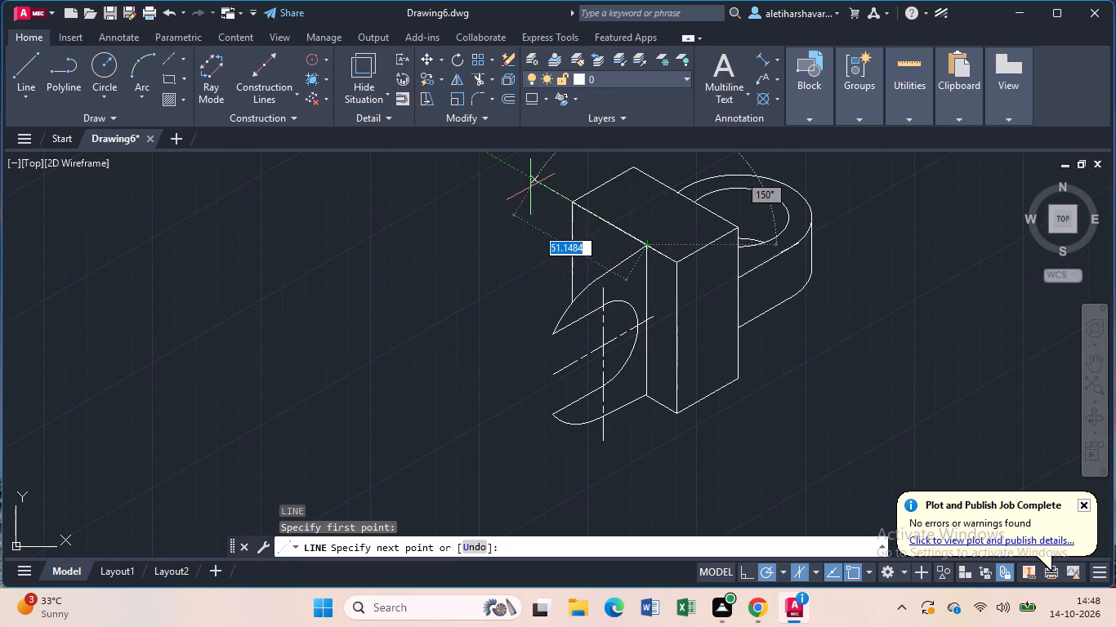
Draw the line 20 units long at 150° from the lug's upper corner along the block's top front edge.
middle_click_drag(560, 189, 532, 277)
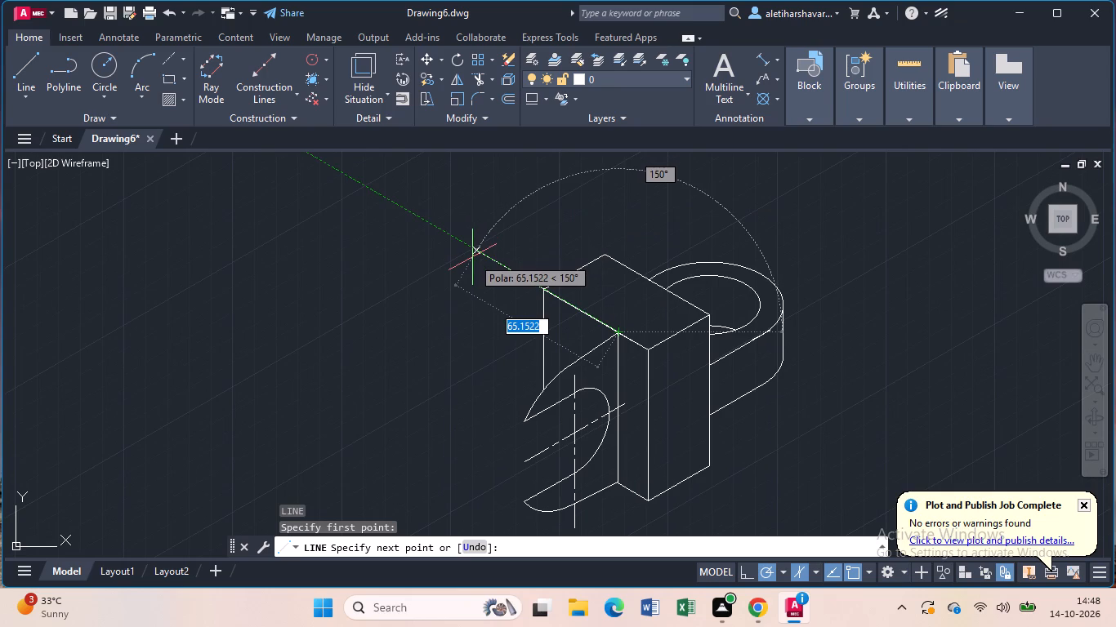
key("2")
key("0")
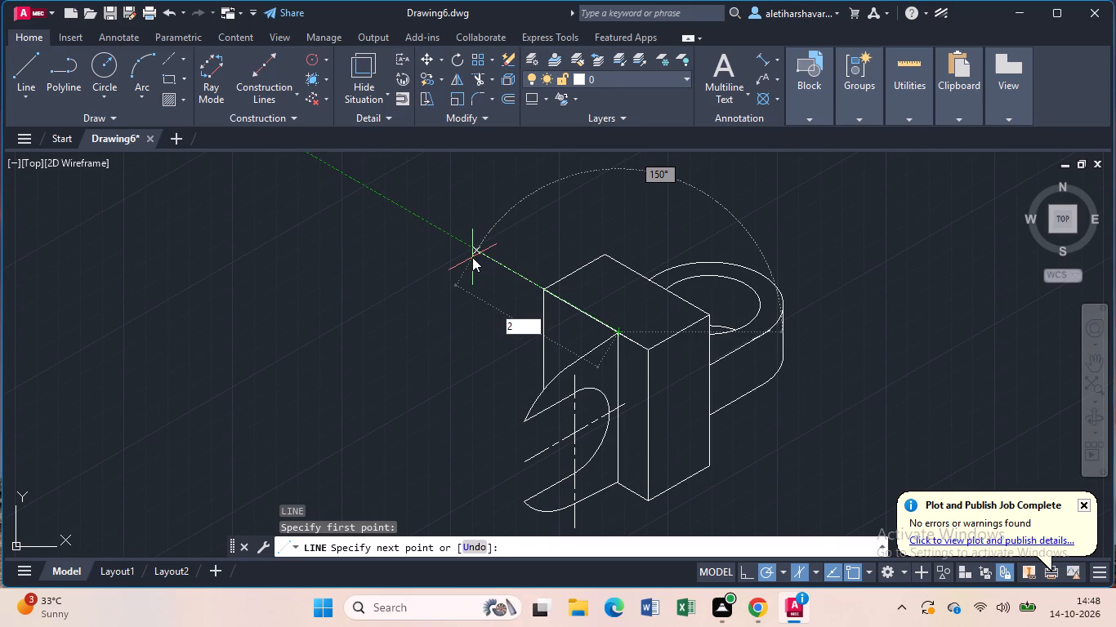
key("Return")
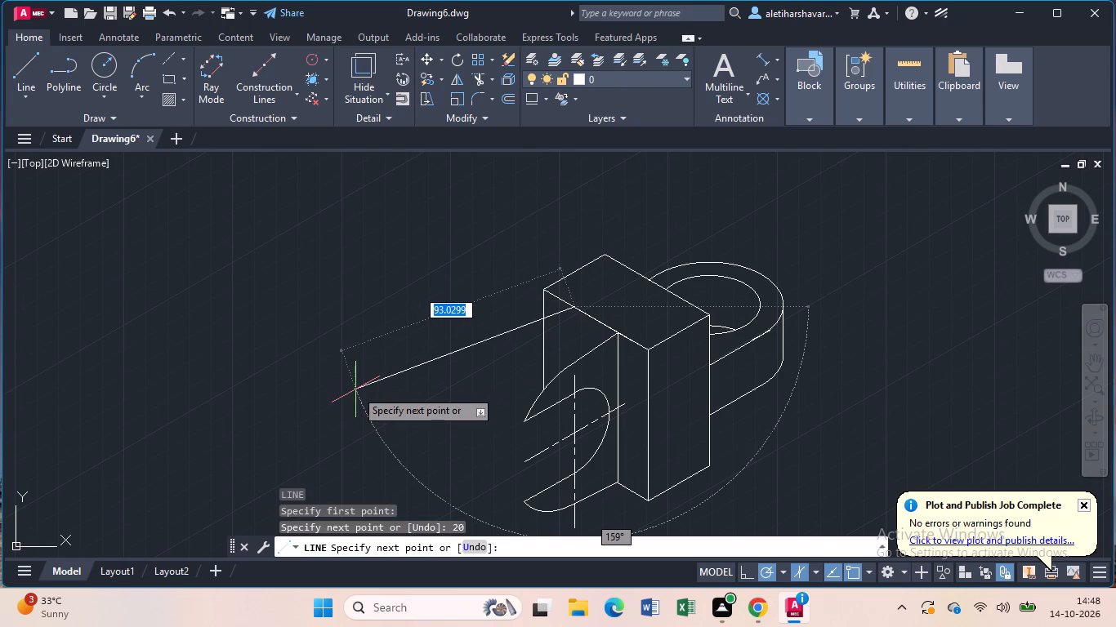
key("Escape")
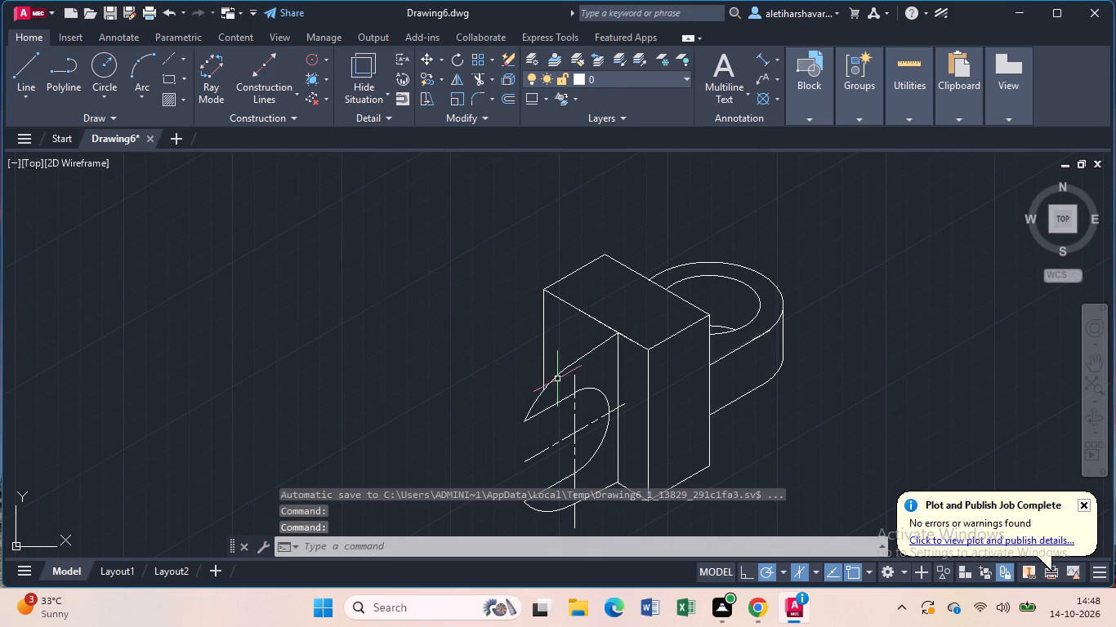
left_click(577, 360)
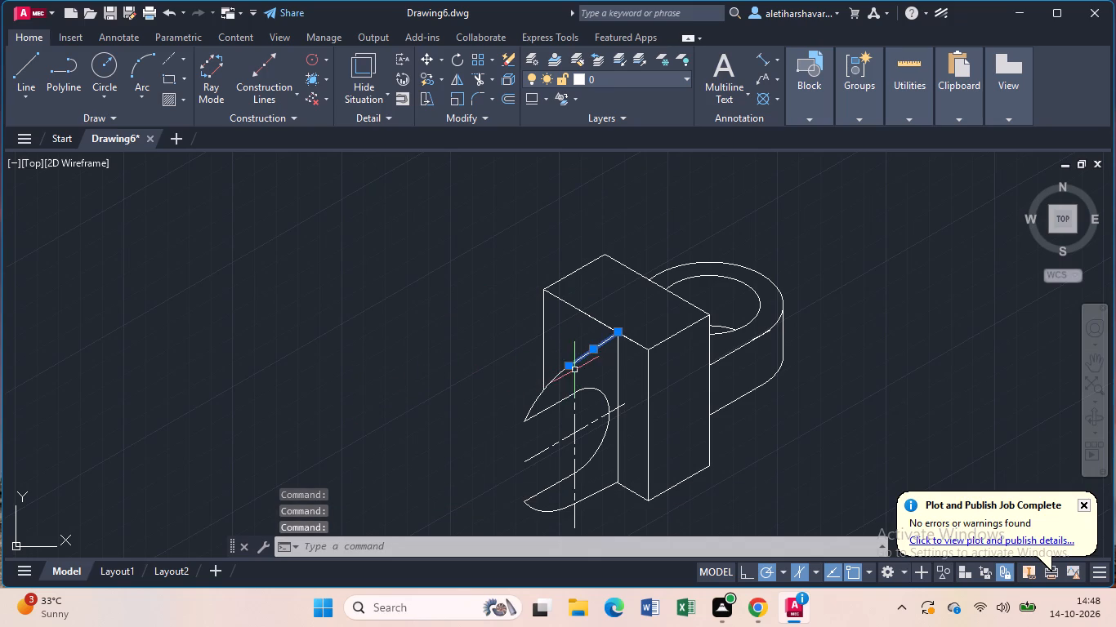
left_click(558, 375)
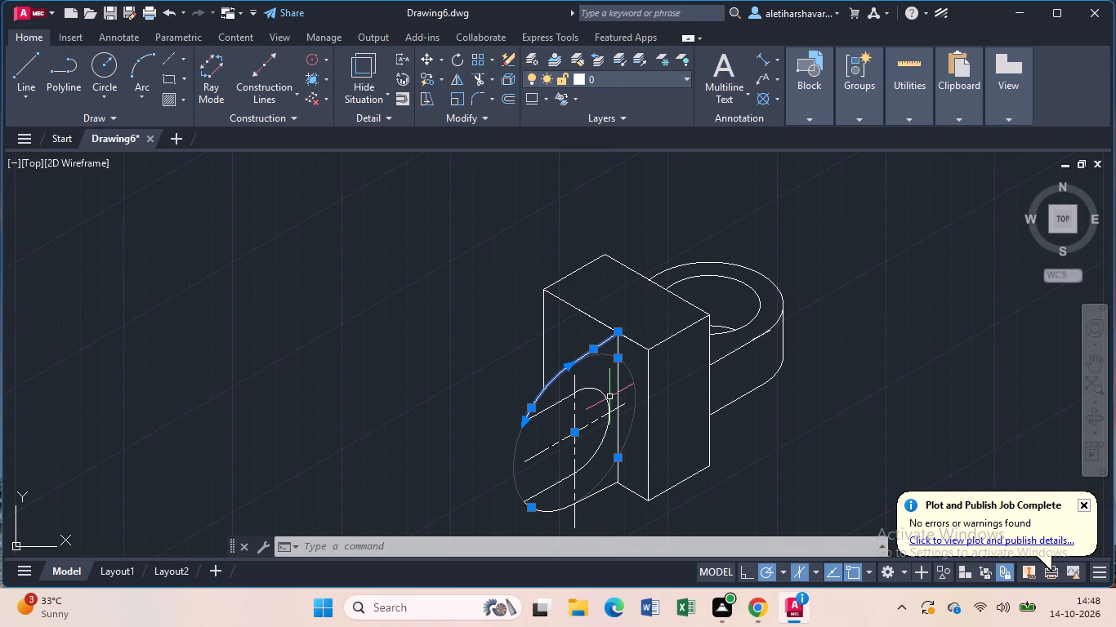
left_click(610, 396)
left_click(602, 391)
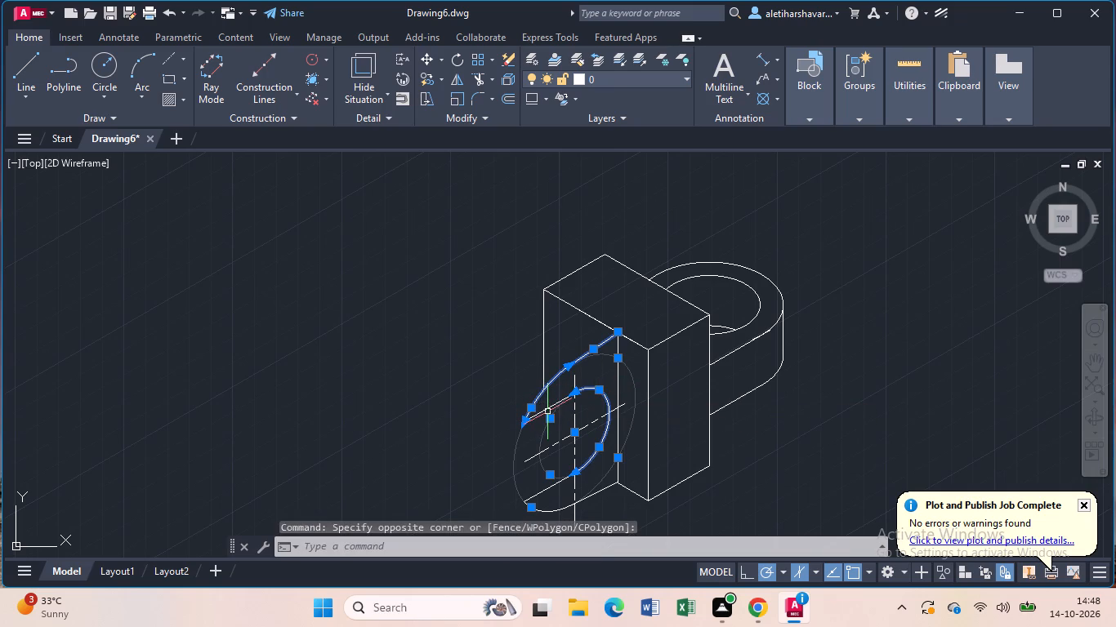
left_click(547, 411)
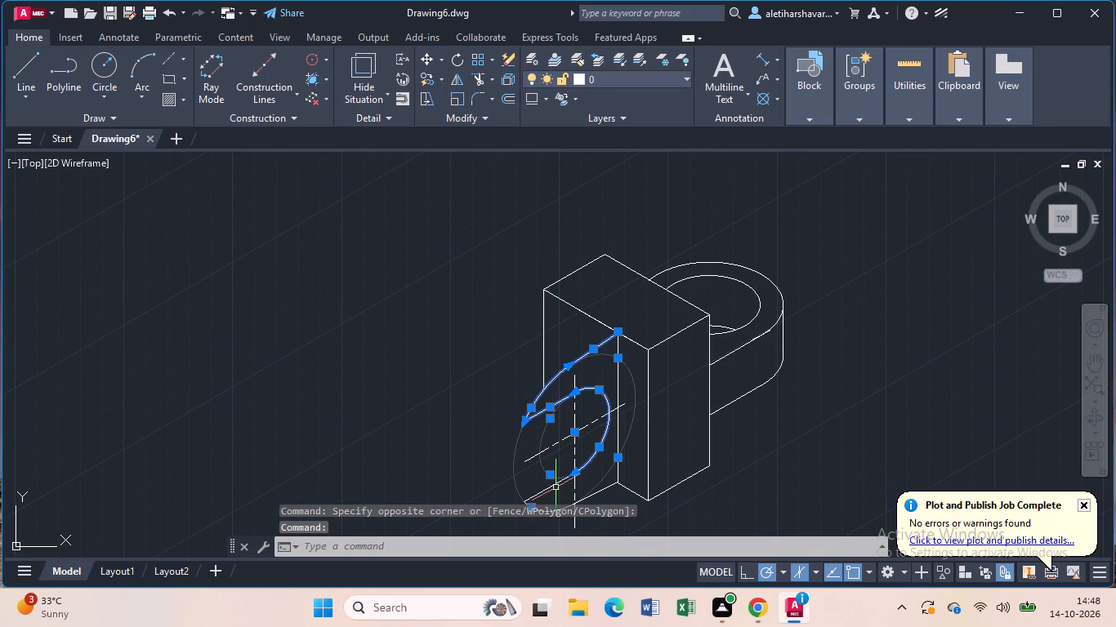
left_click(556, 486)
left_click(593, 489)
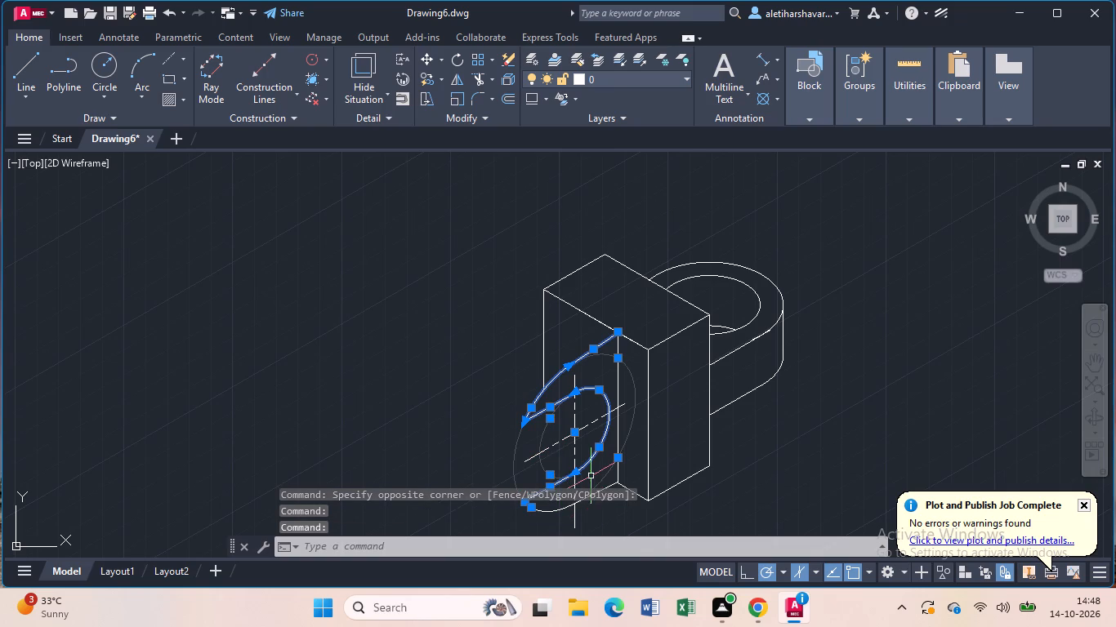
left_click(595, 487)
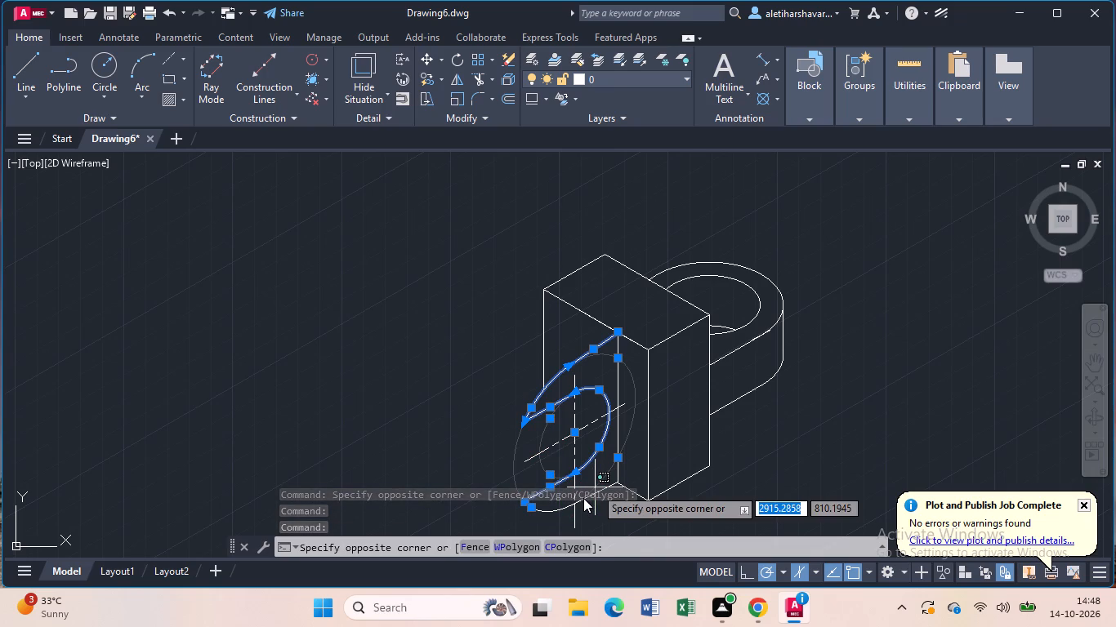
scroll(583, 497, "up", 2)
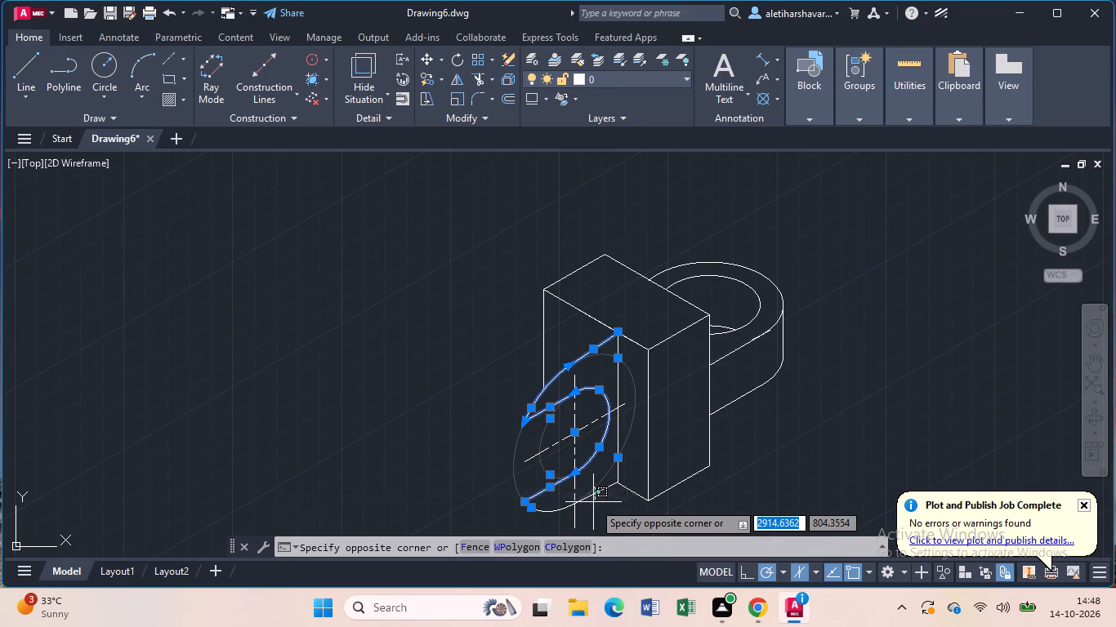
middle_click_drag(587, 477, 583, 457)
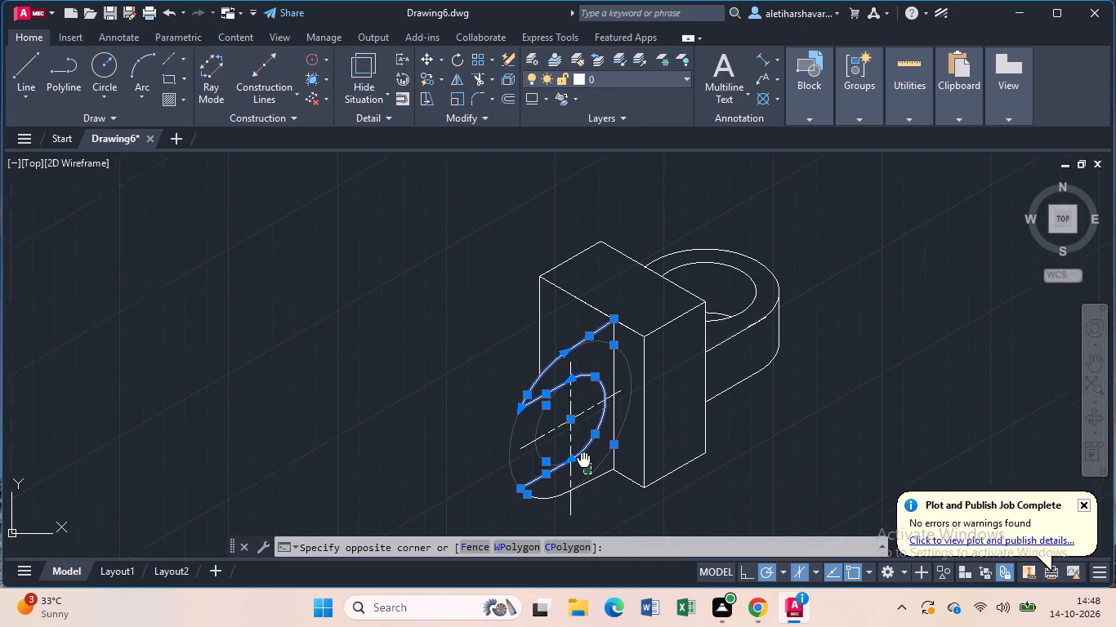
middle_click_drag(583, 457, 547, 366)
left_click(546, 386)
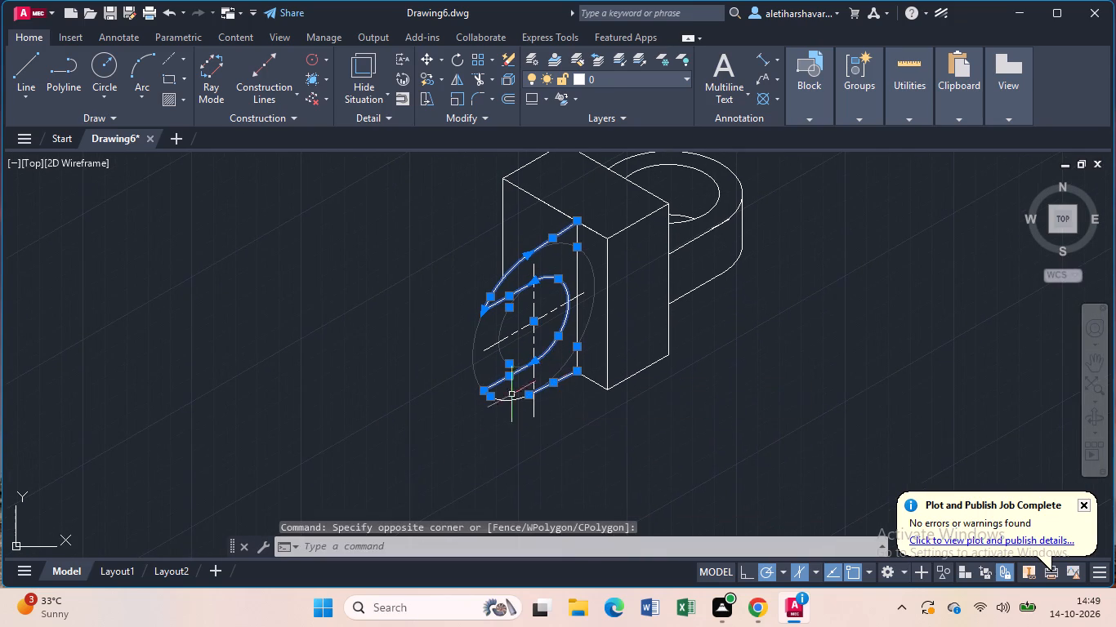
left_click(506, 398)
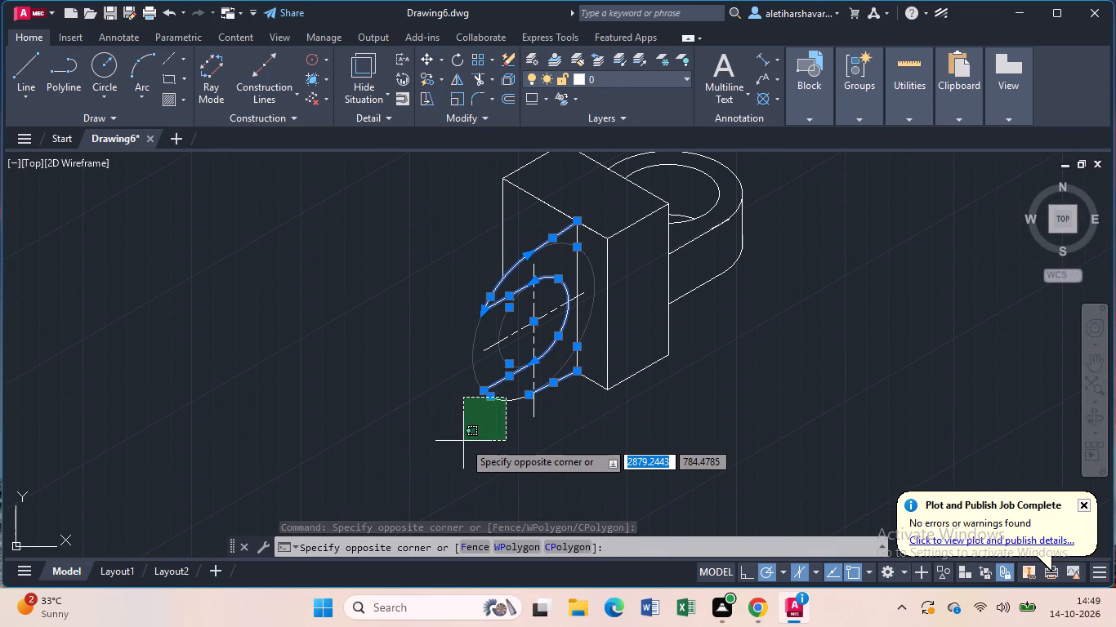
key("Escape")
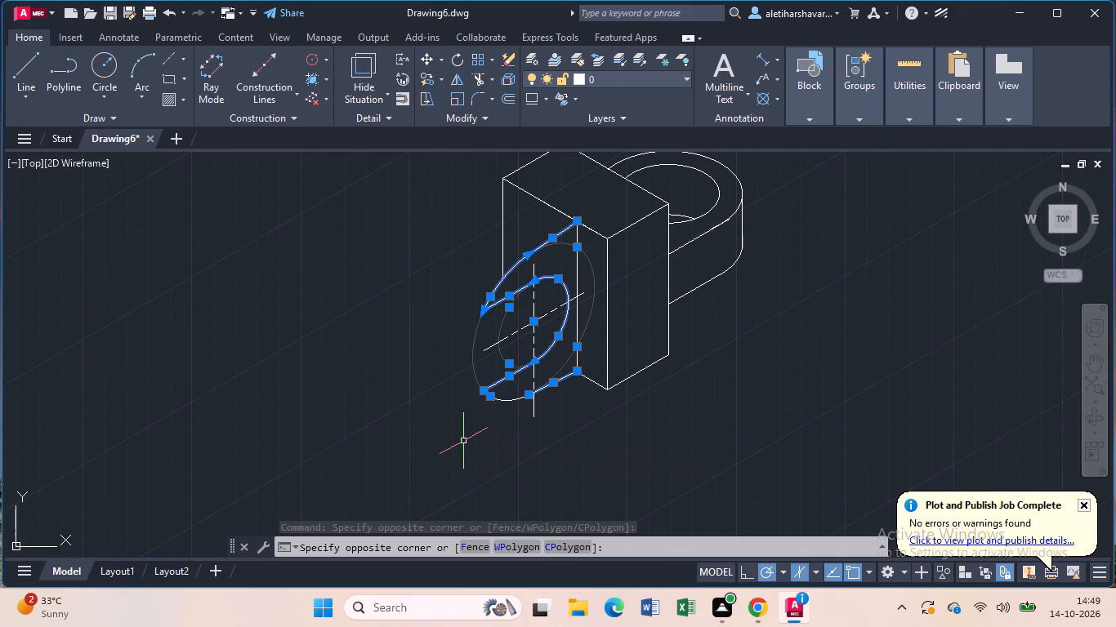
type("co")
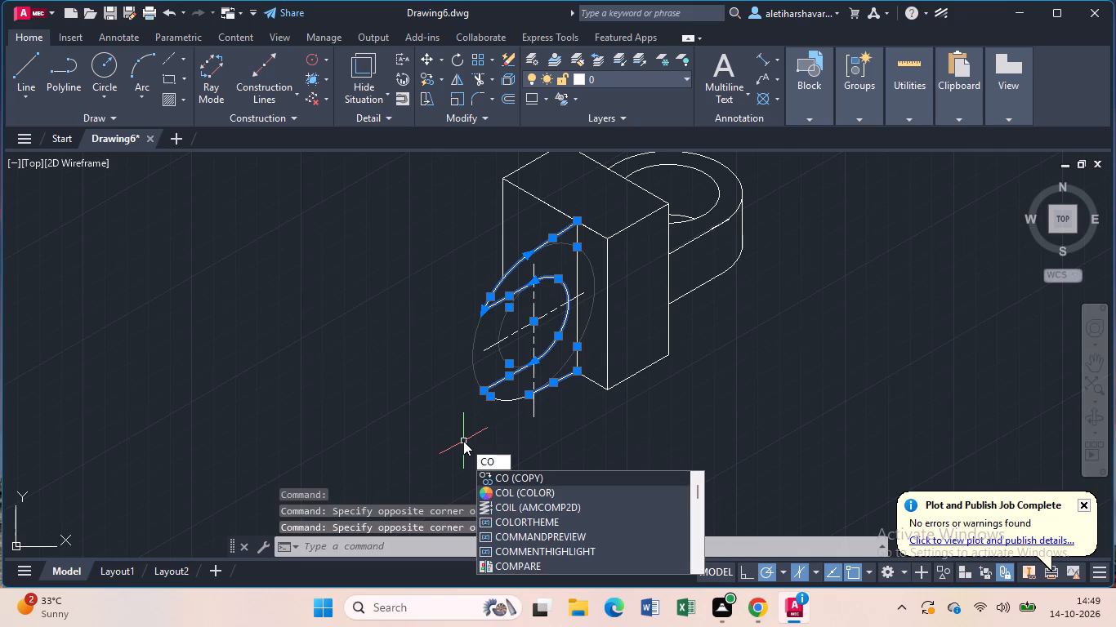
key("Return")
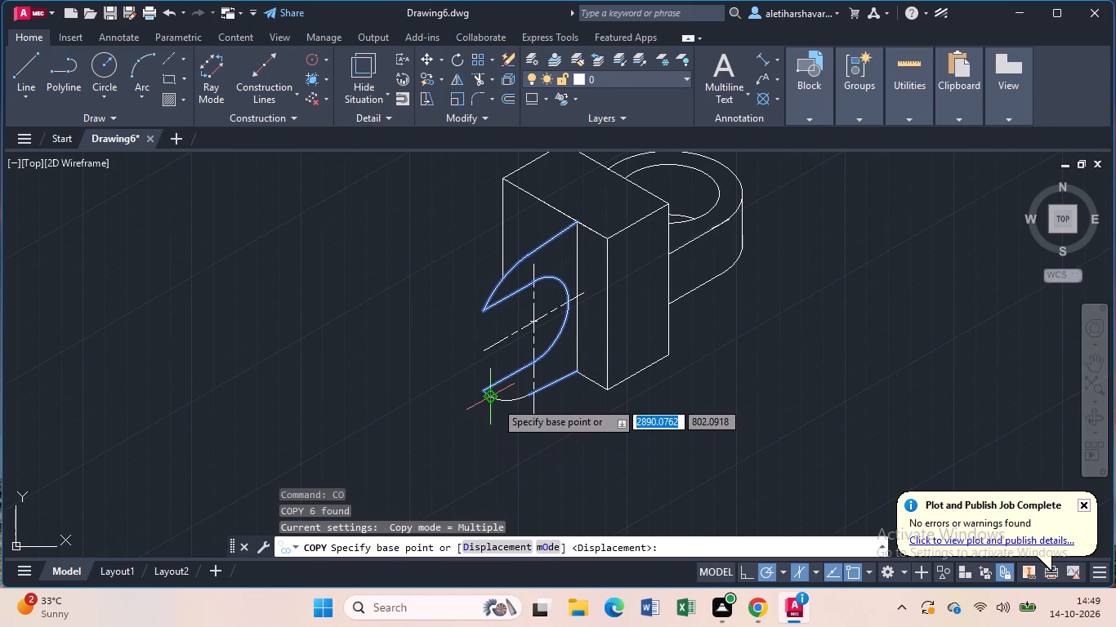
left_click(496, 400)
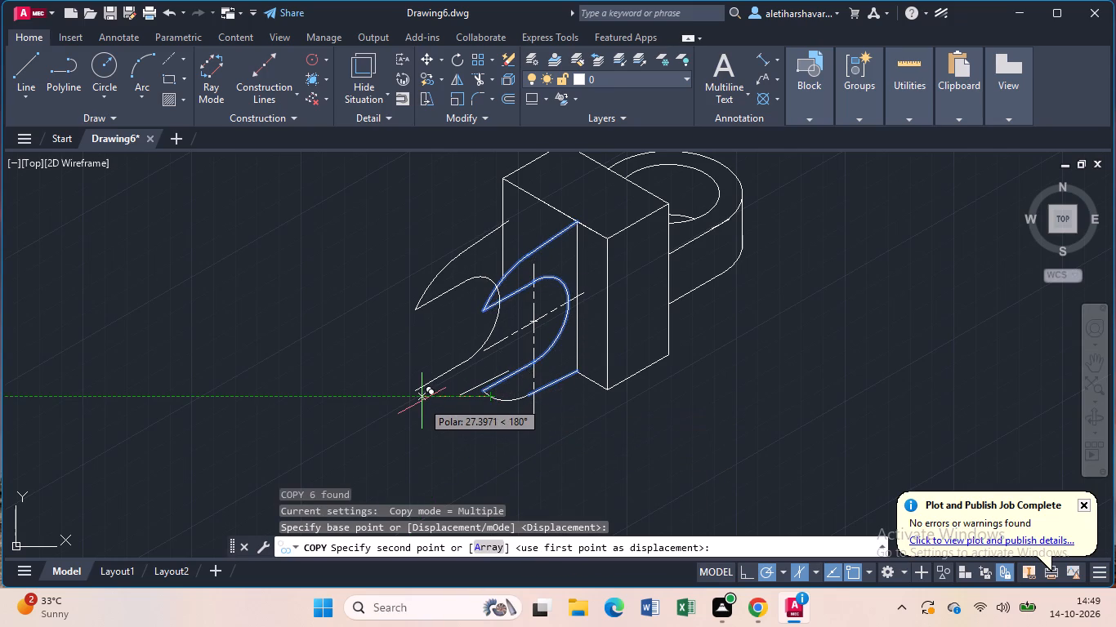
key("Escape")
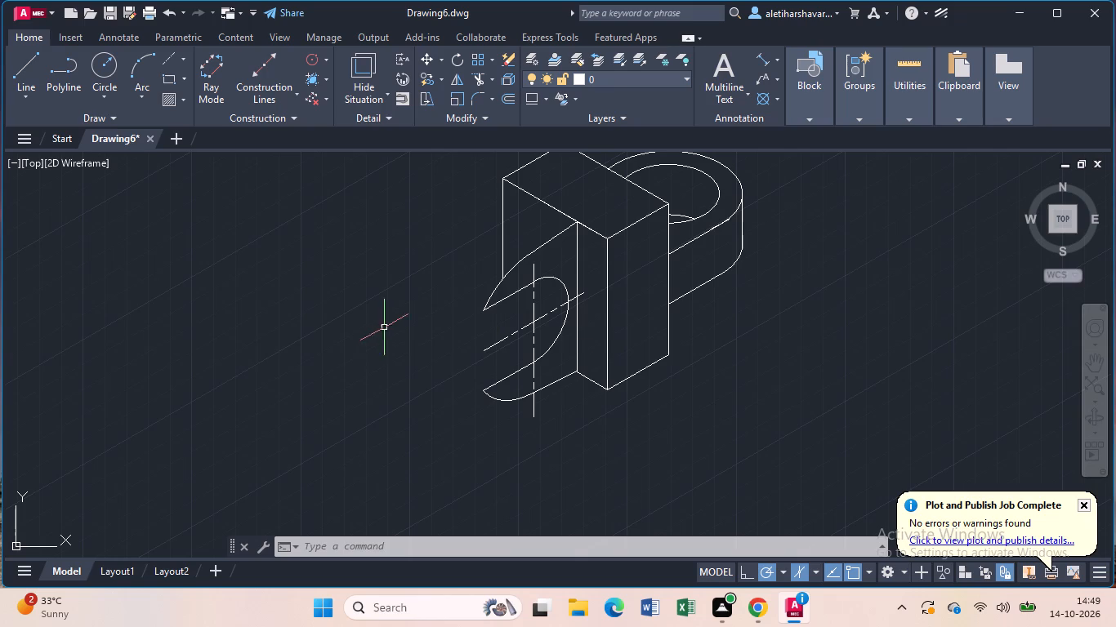
Copy the lug's outline, slot edges and sloping centre line from its upper corner 20 units at 150°, to the new line's end on the block's top edge.
left_click(511, 371)
left_click(512, 376)
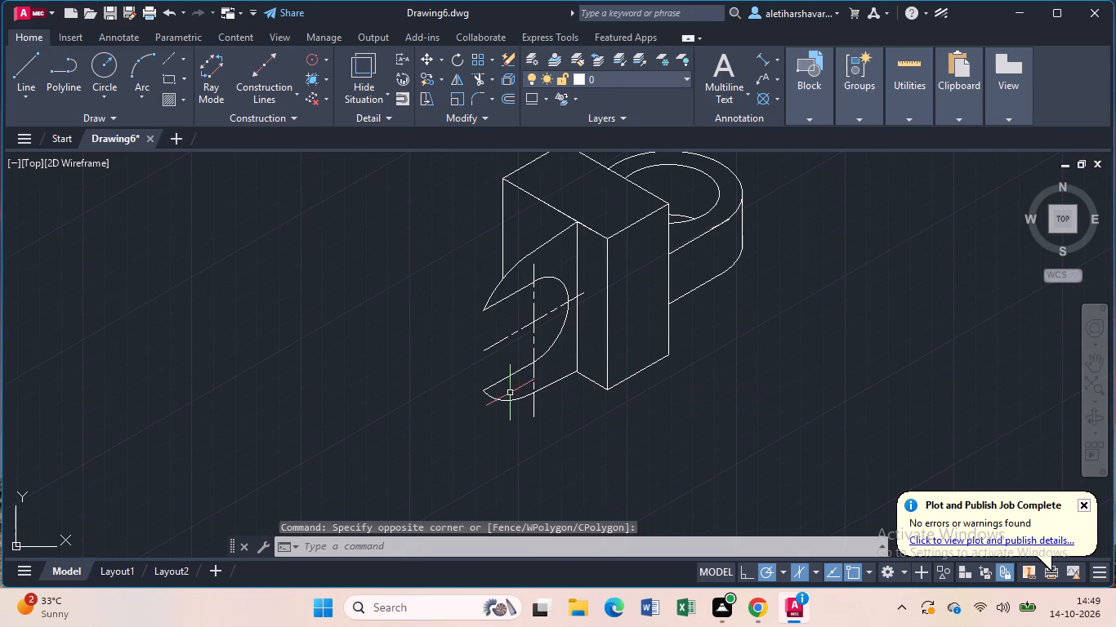
left_click(474, 270)
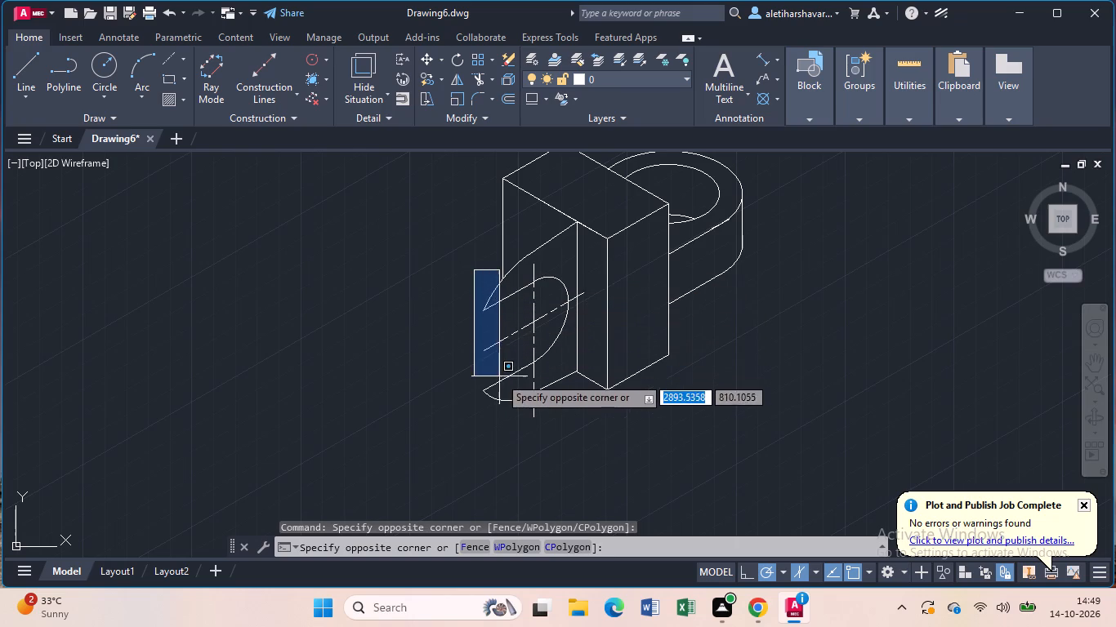
left_click(512, 420)
left_click(512, 420)
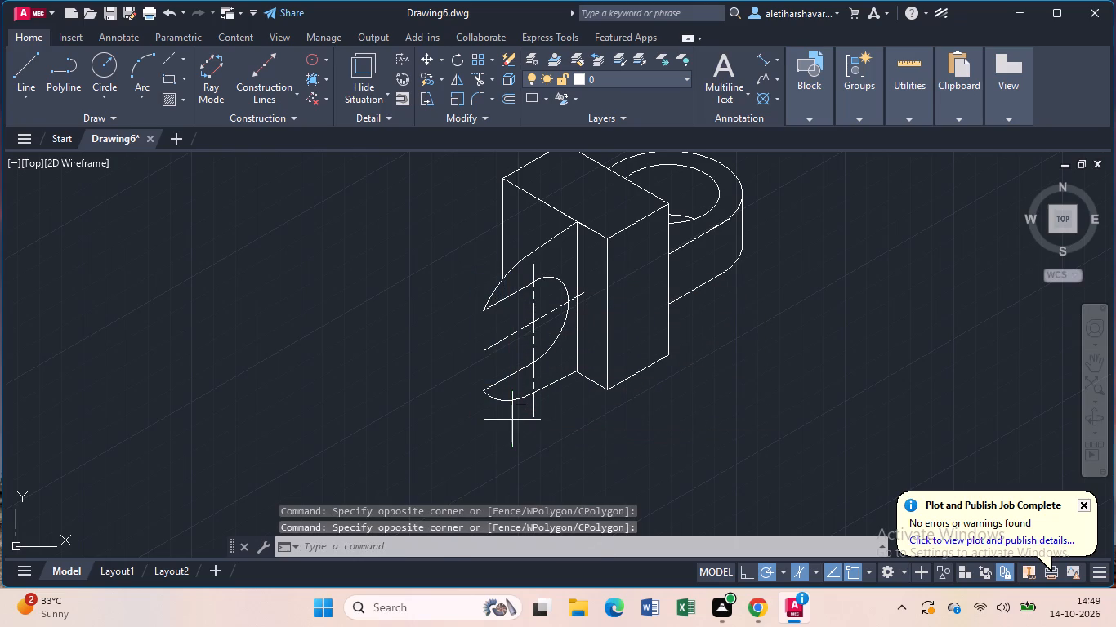
left_click(449, 284)
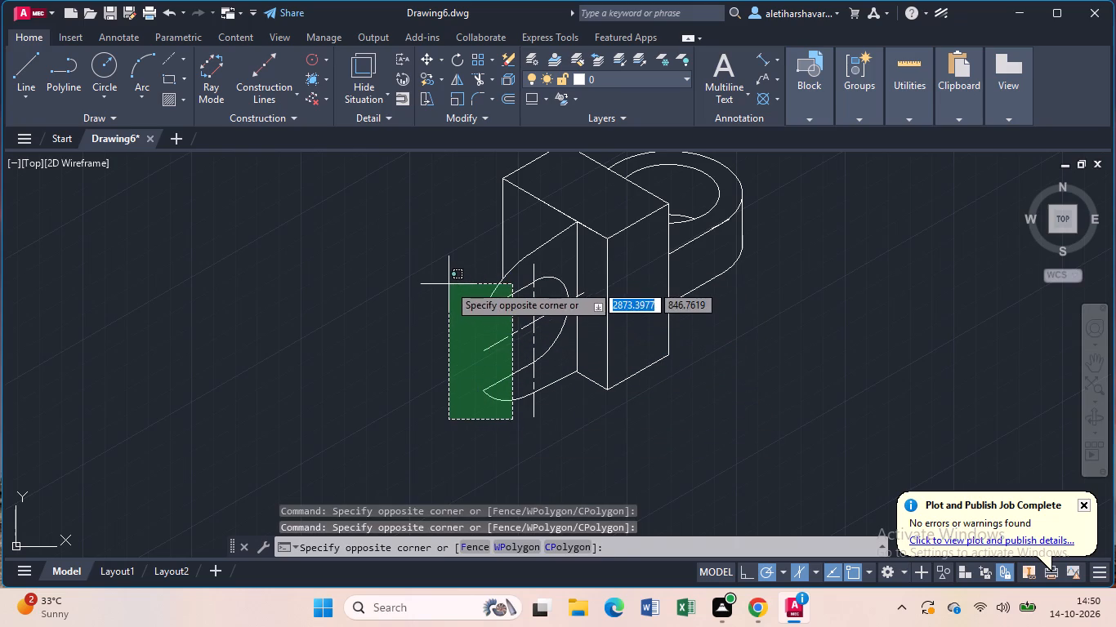
left_click(555, 283)
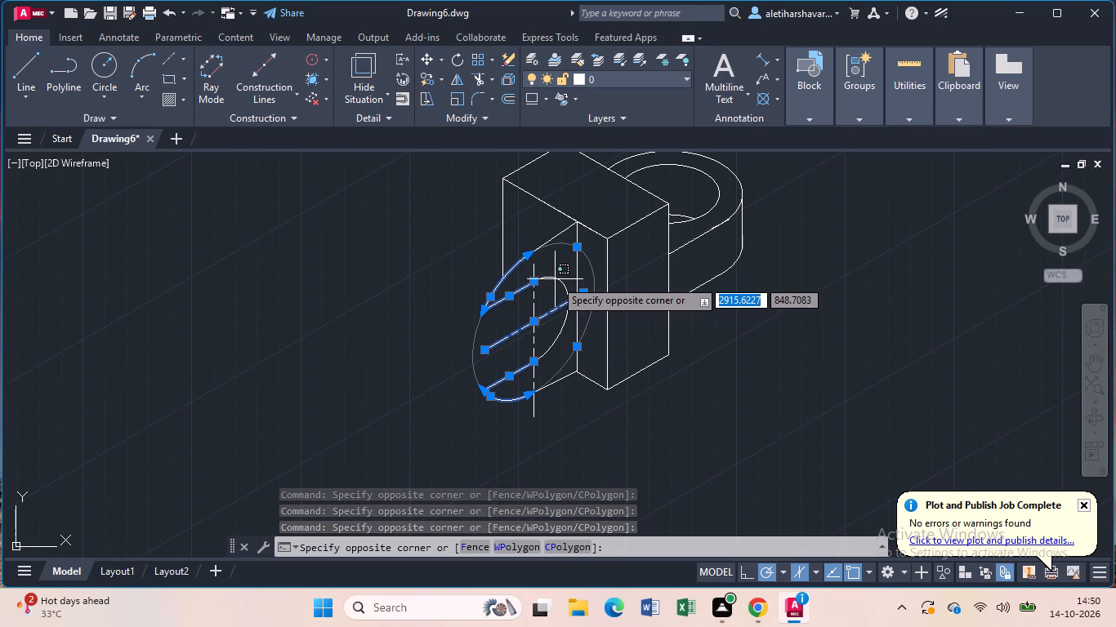
left_click(555, 279)
left_click(563, 289)
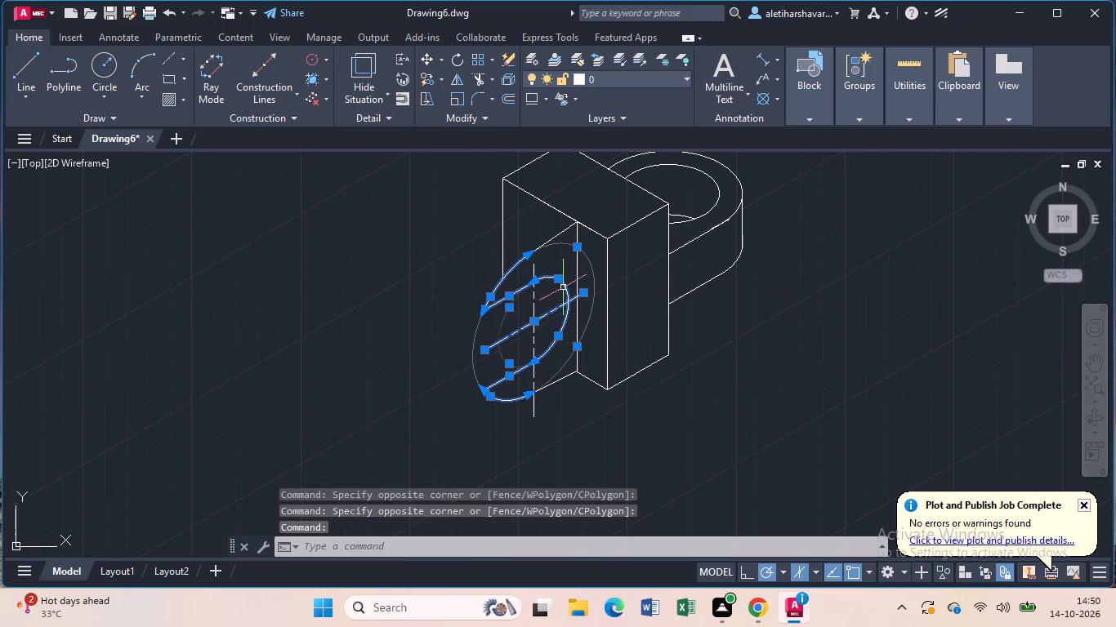
left_click(567, 375)
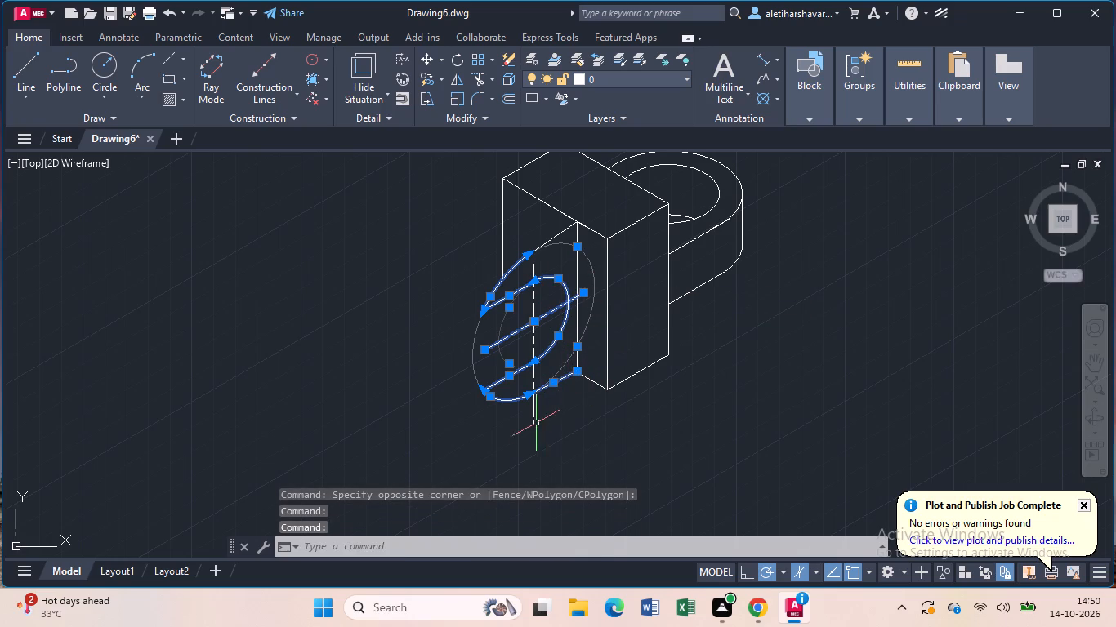
left_click(559, 236)
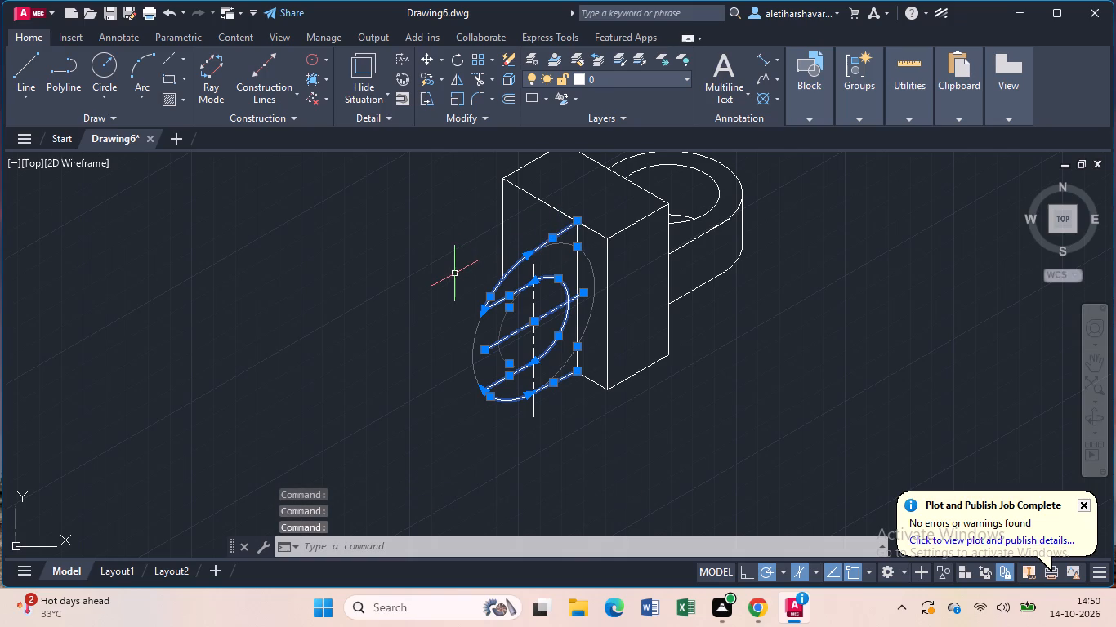
key("c")
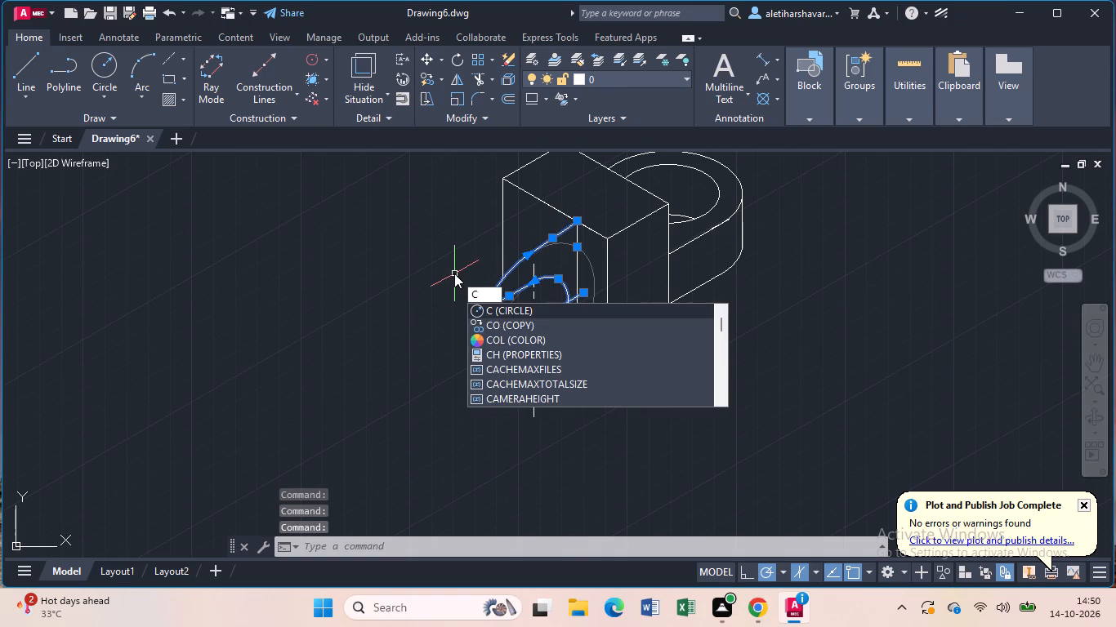
key("o")
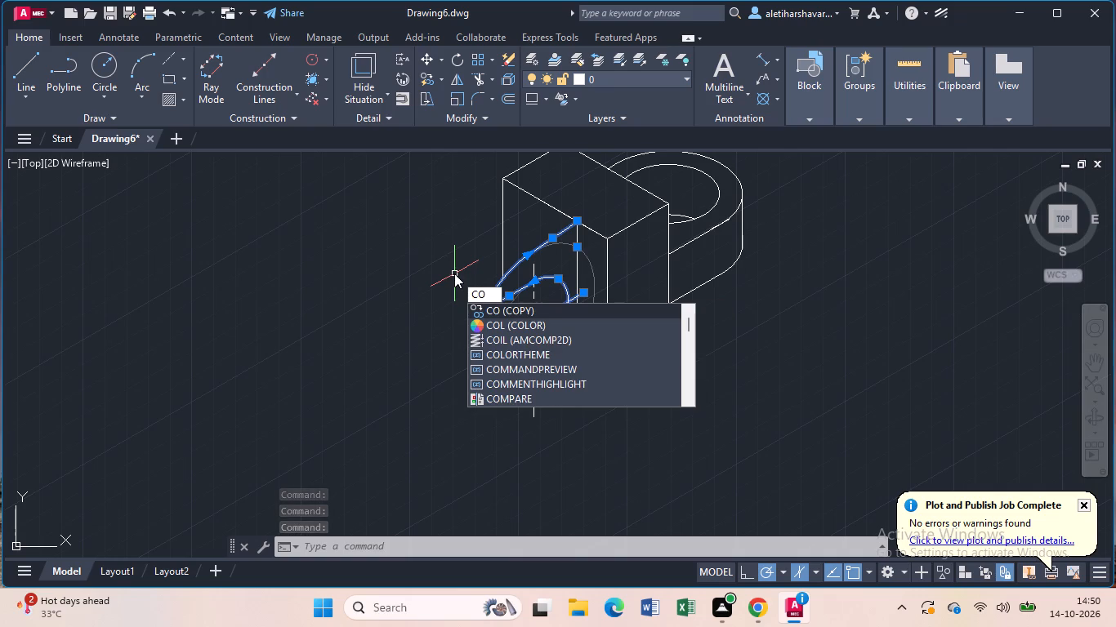
key("backslash")
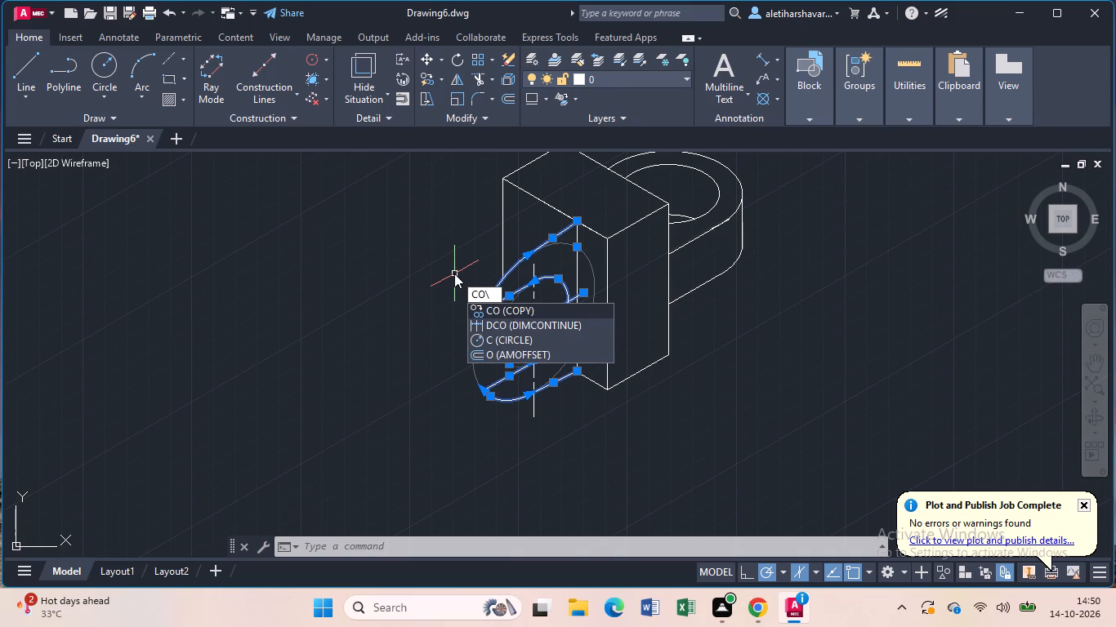
key("BackSpace")
key("Return")
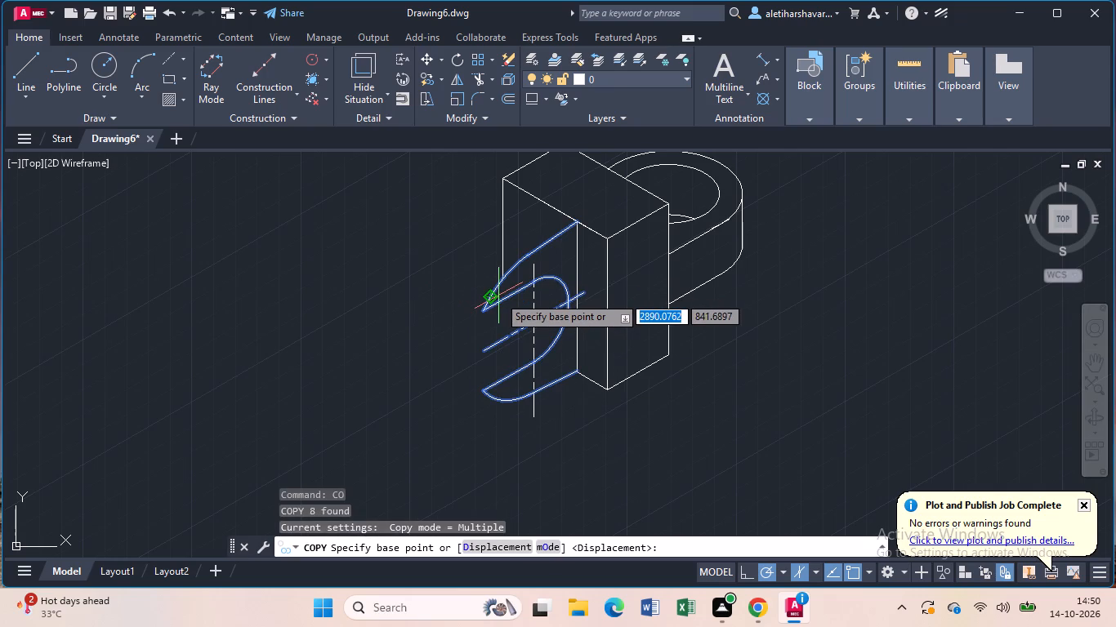
left_click(575, 220)
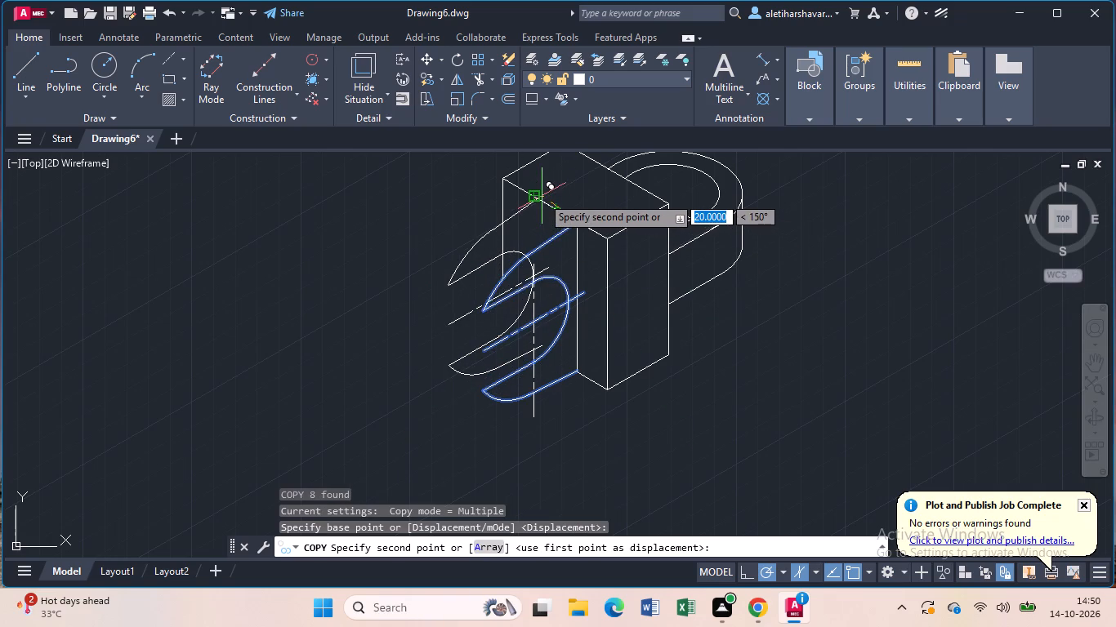
scroll(542, 196, "up", 2)
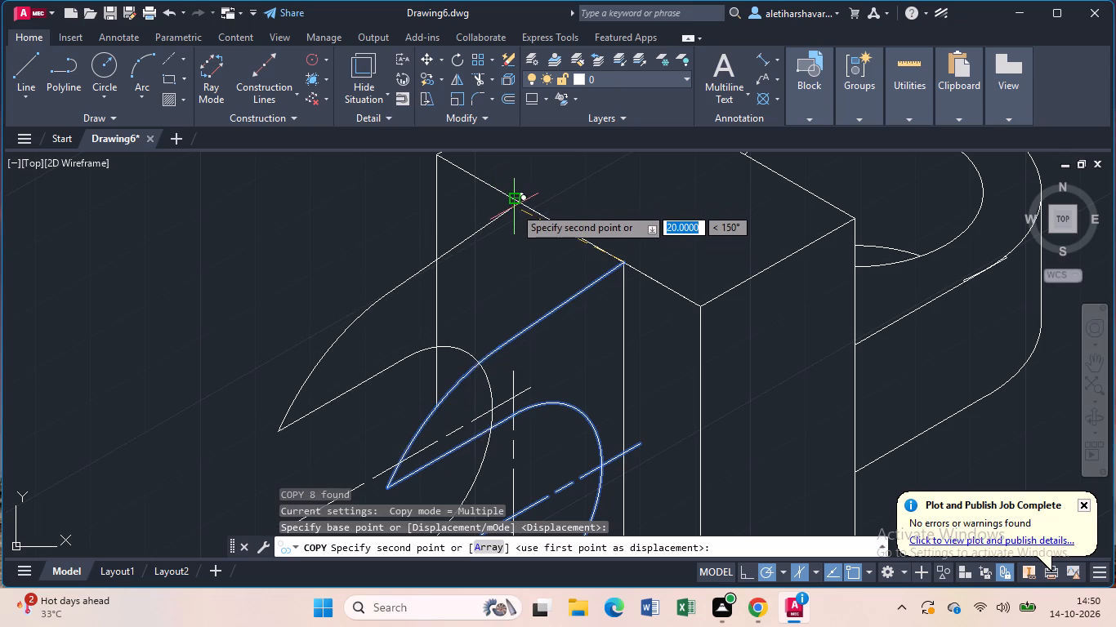
left_click(511, 198)
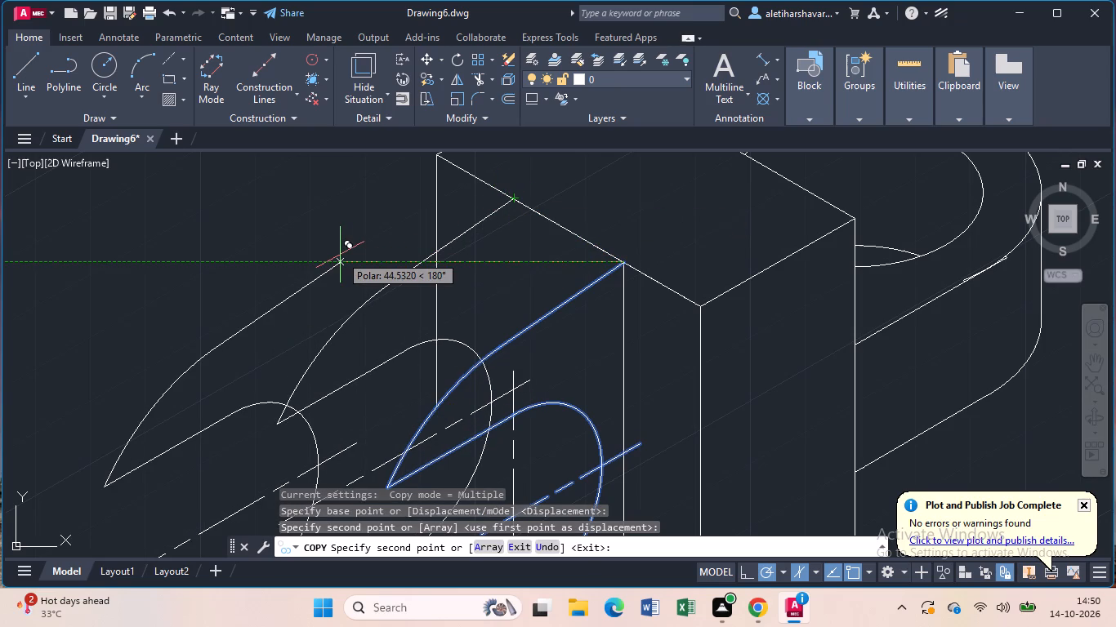
key("Escape")
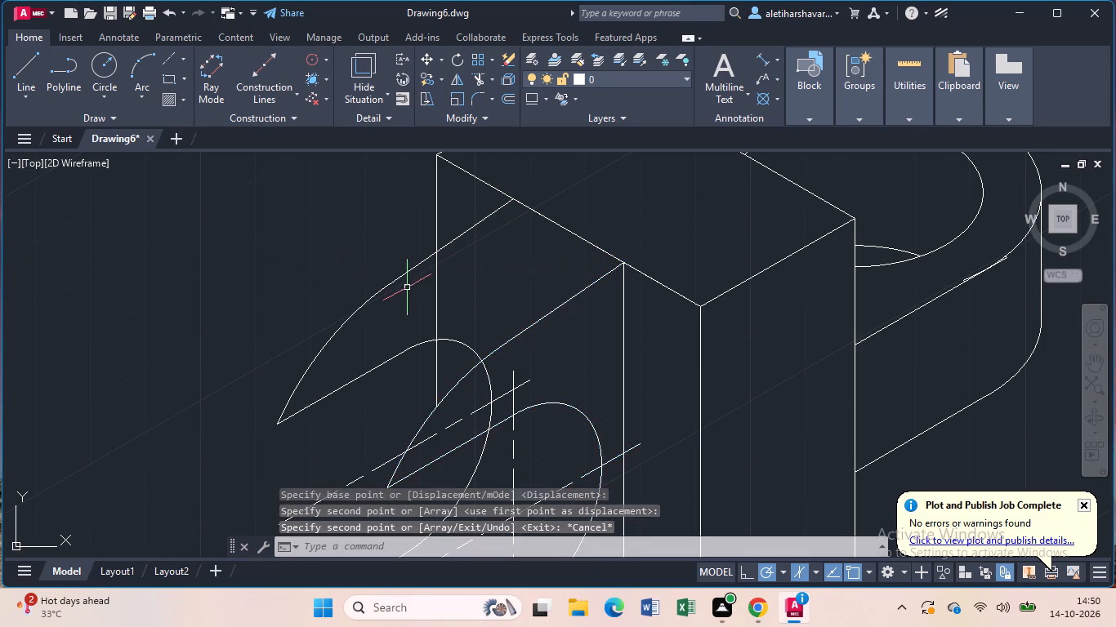
Delete the copied sloping centre line from the rear lug outline.
scroll(493, 354, "down", 2)
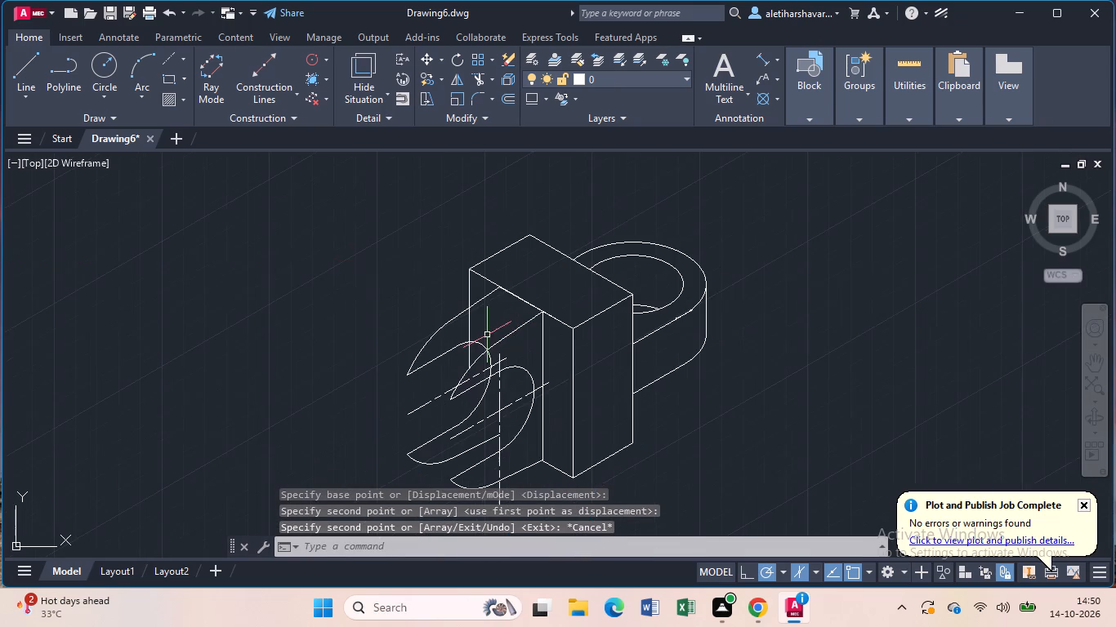
left_click(418, 410)
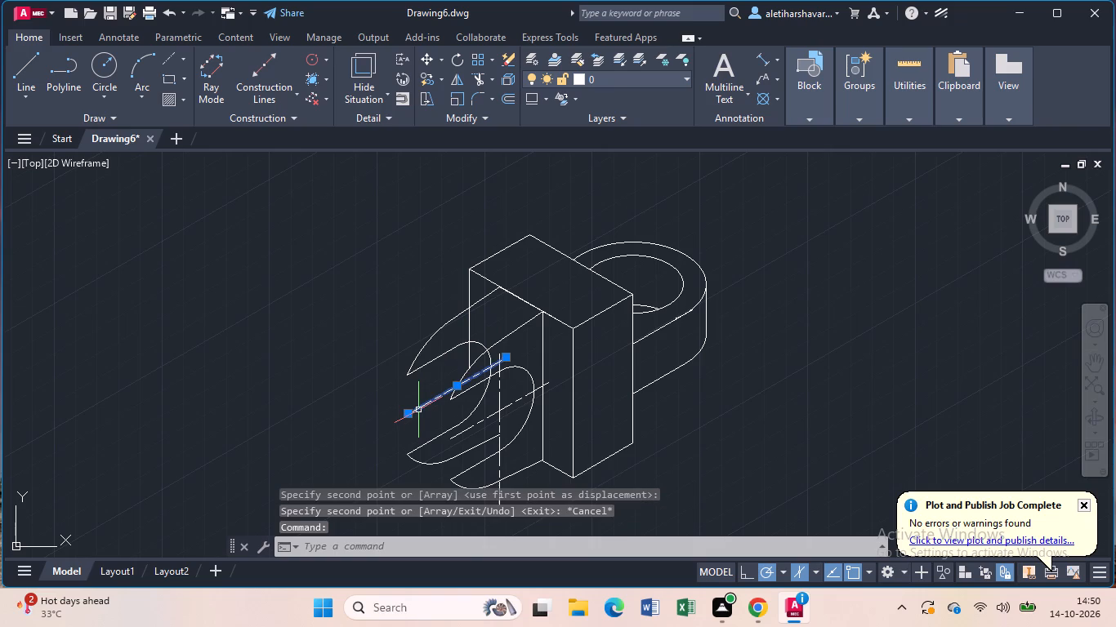
key("Delete")
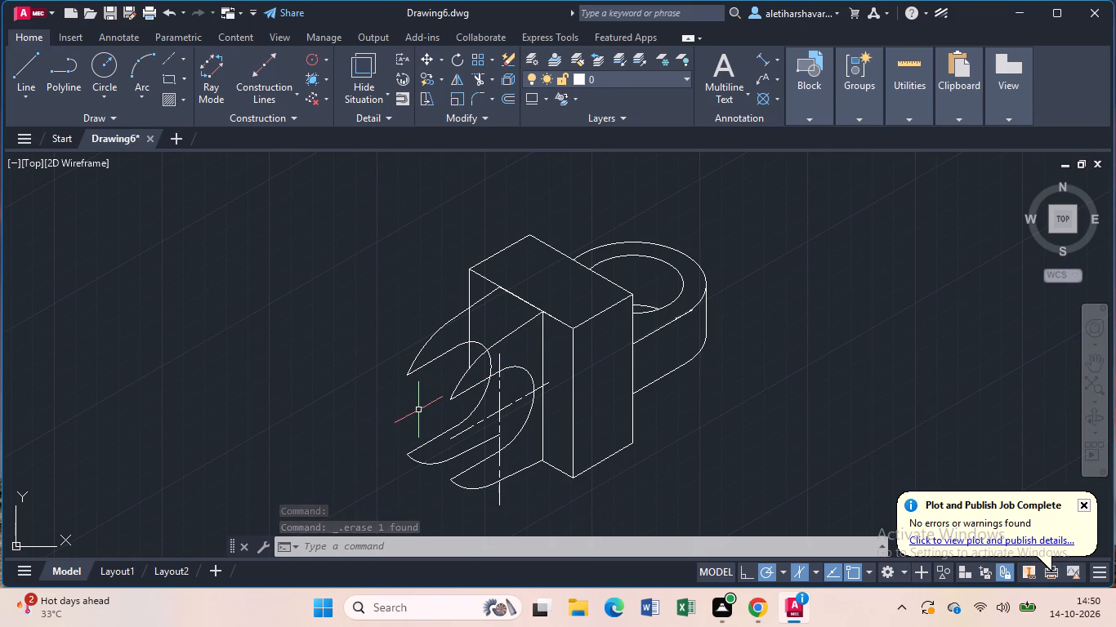
Draw a 20-unit line joining the rear and front outlines at the open end of the slot's upper edge.
key("l")
key("Return")
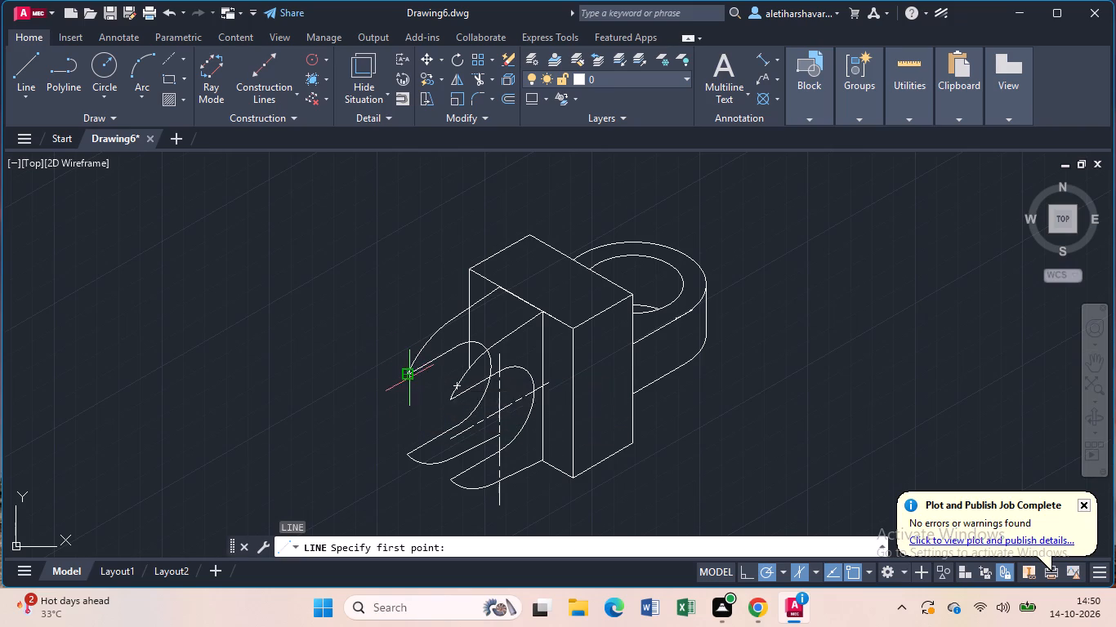
left_click(409, 378)
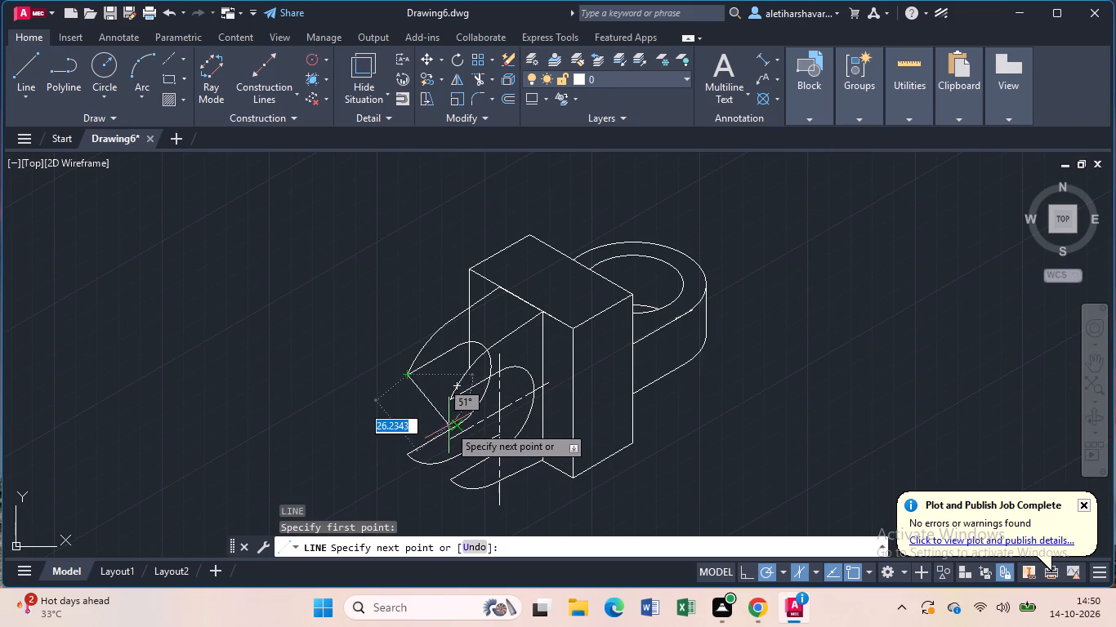
scroll(453, 405, "up", 2)
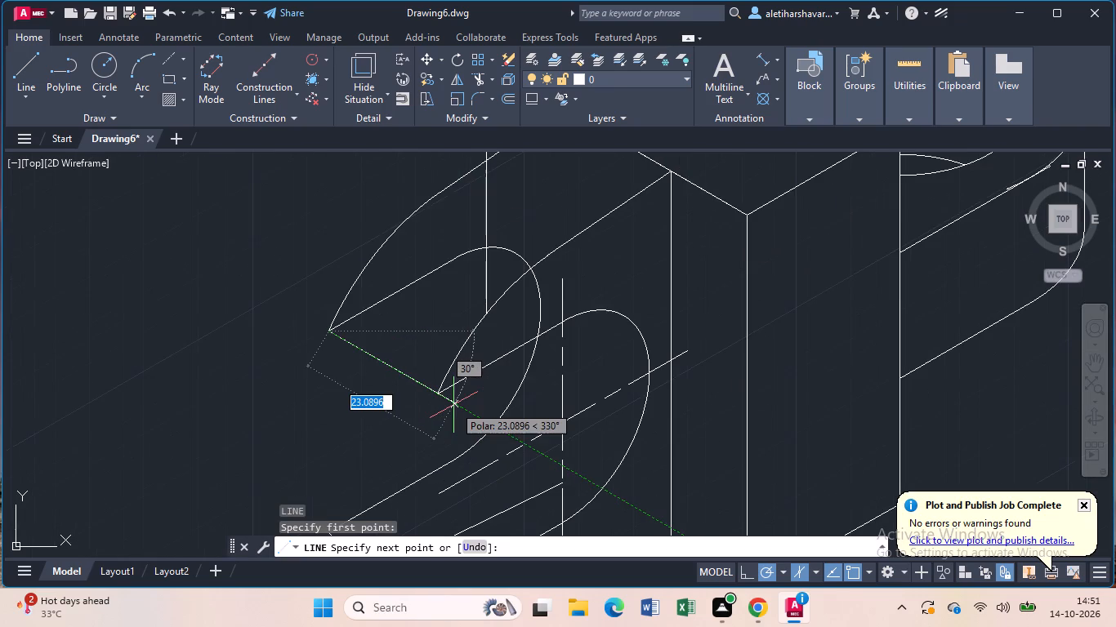
scroll(453, 404, "up", 1)
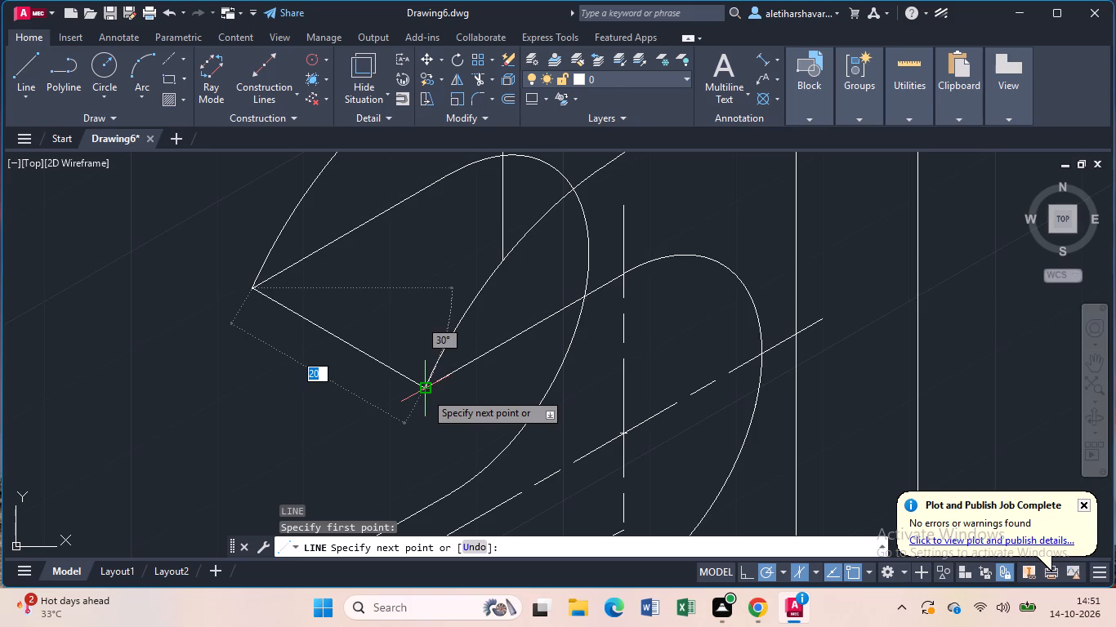
left_click(425, 392)
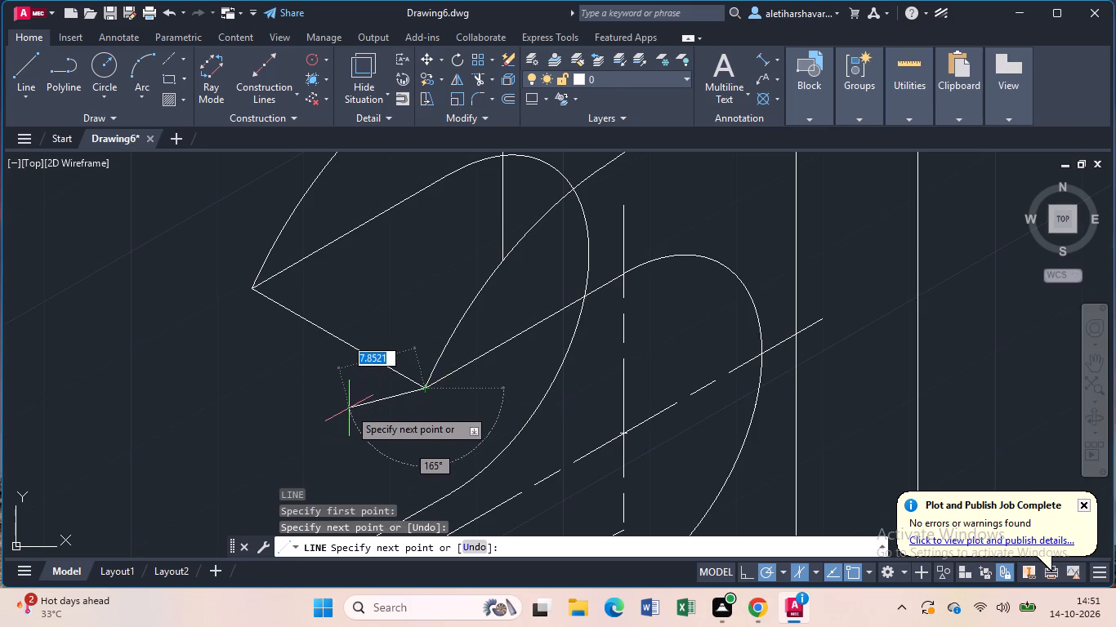
key("Escape")
Draw a 20-unit line joining the rear and front outlines at the open end of the slot's lower edge.
middle_click_drag(495, 459, 385, 192)
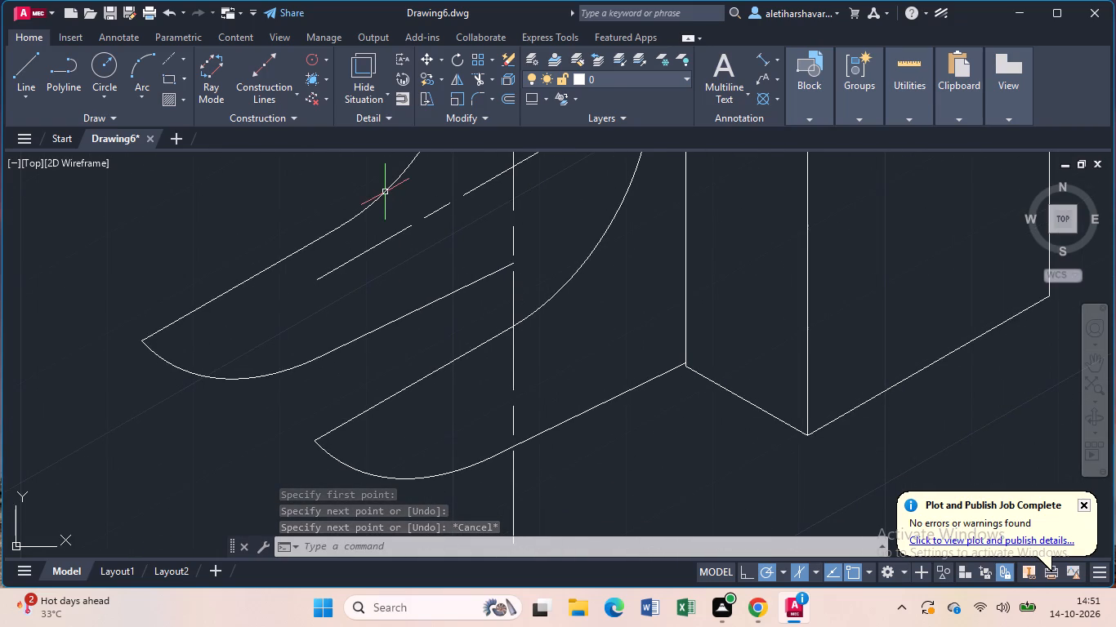
key("Escape")
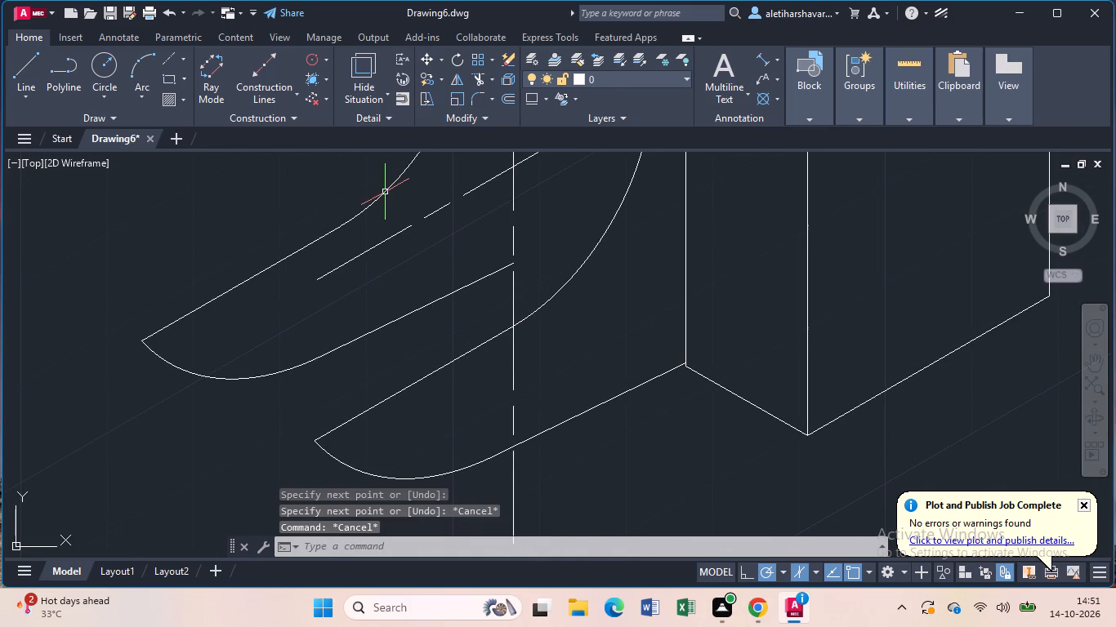
key("l")
key("Return")
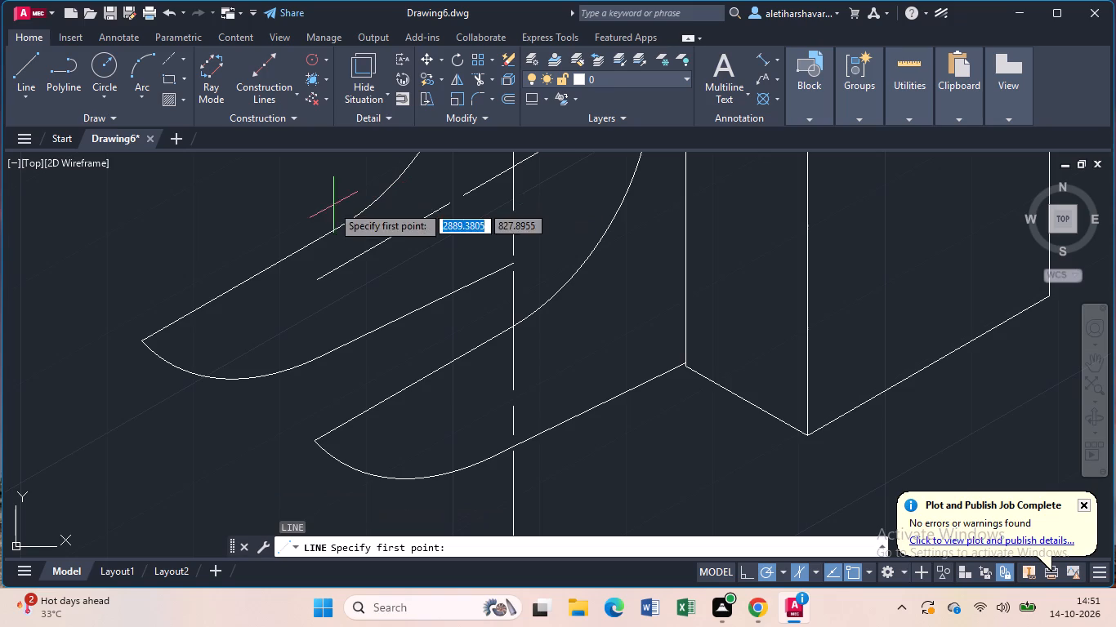
left_click(140, 340)
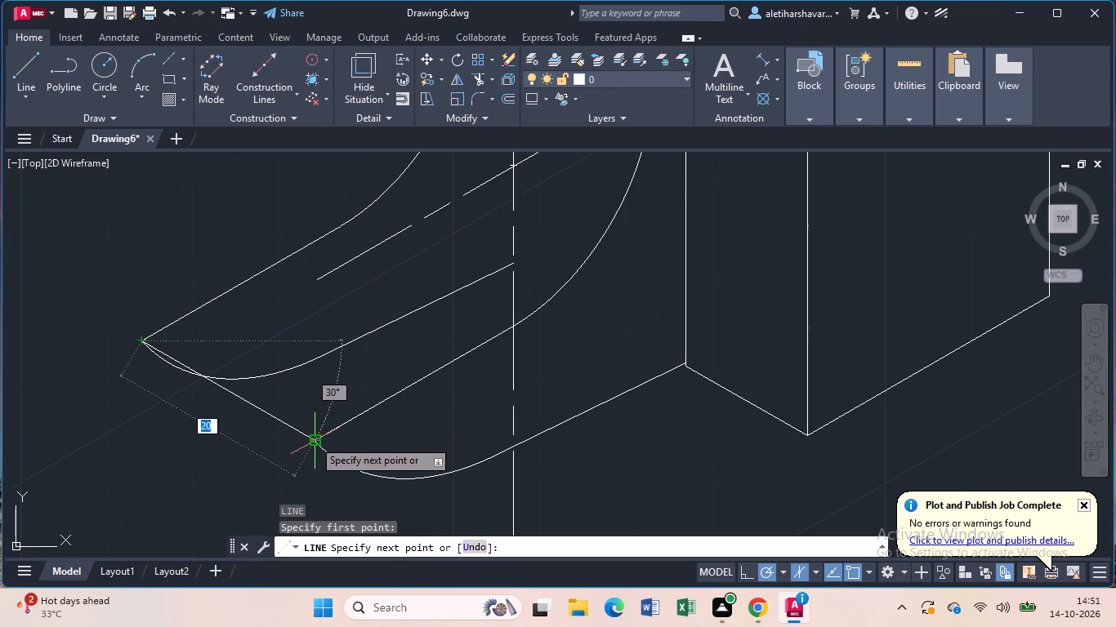
left_click(313, 439)
key("Escape")
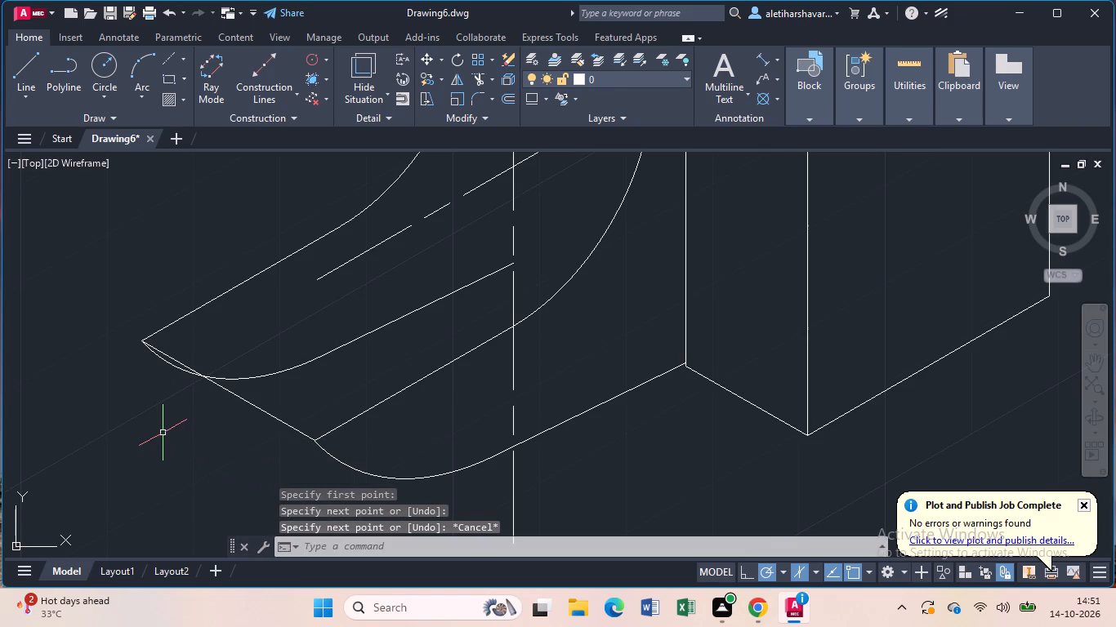
Examine the block's lower front corner where the lug's bottom edge meets the block's vertical edge.
scroll(623, 378, "up", 3)
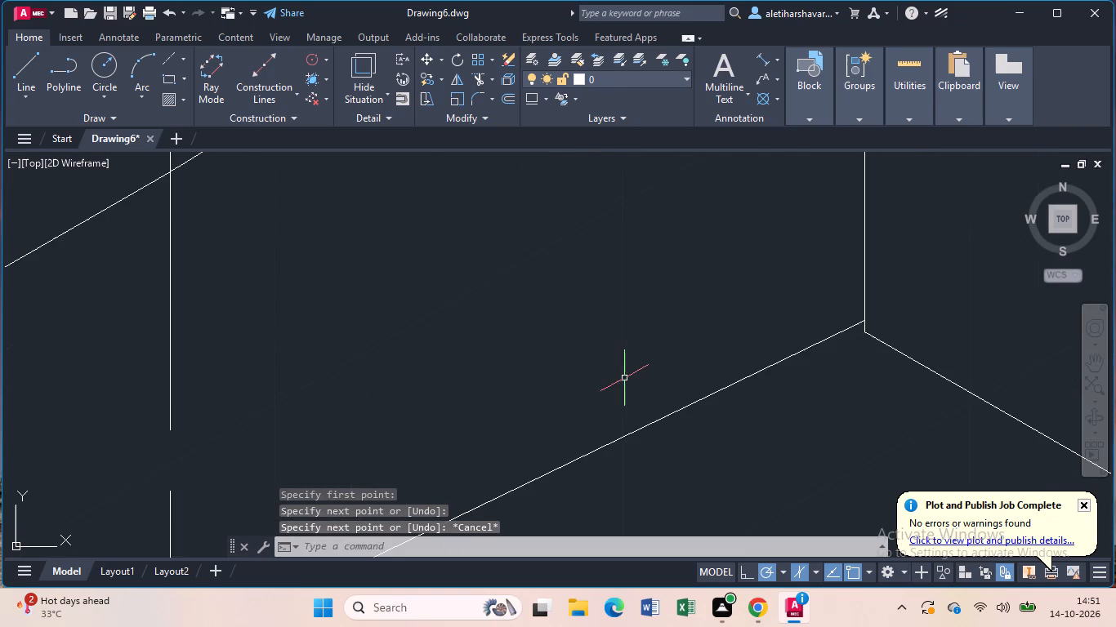
scroll(624, 378, "up", 1)
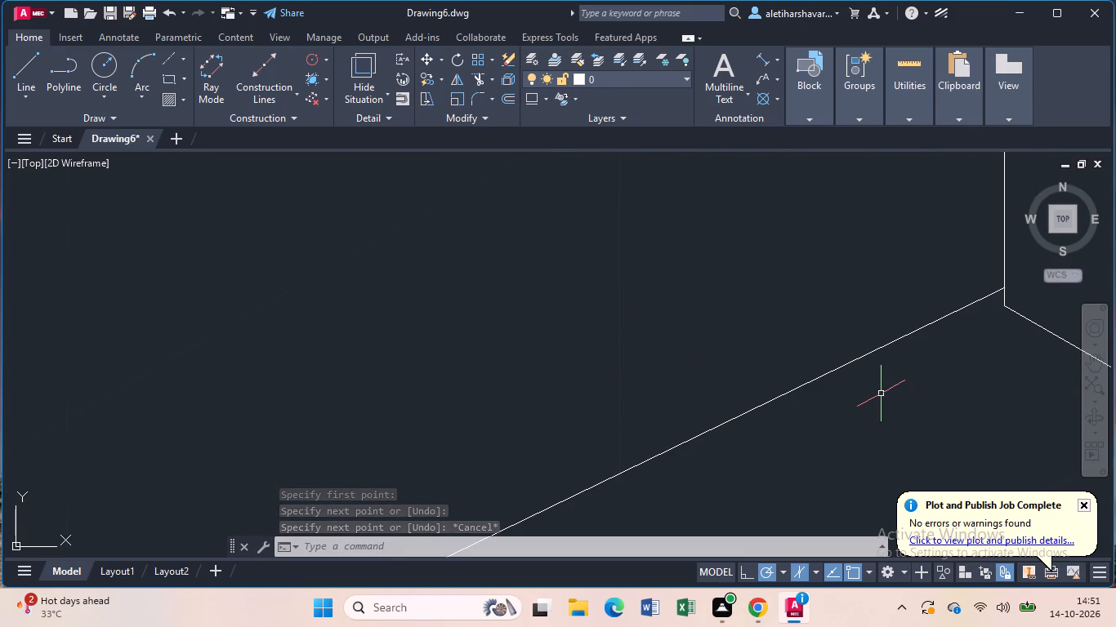
middle_click_drag(881, 394, 708, 439)
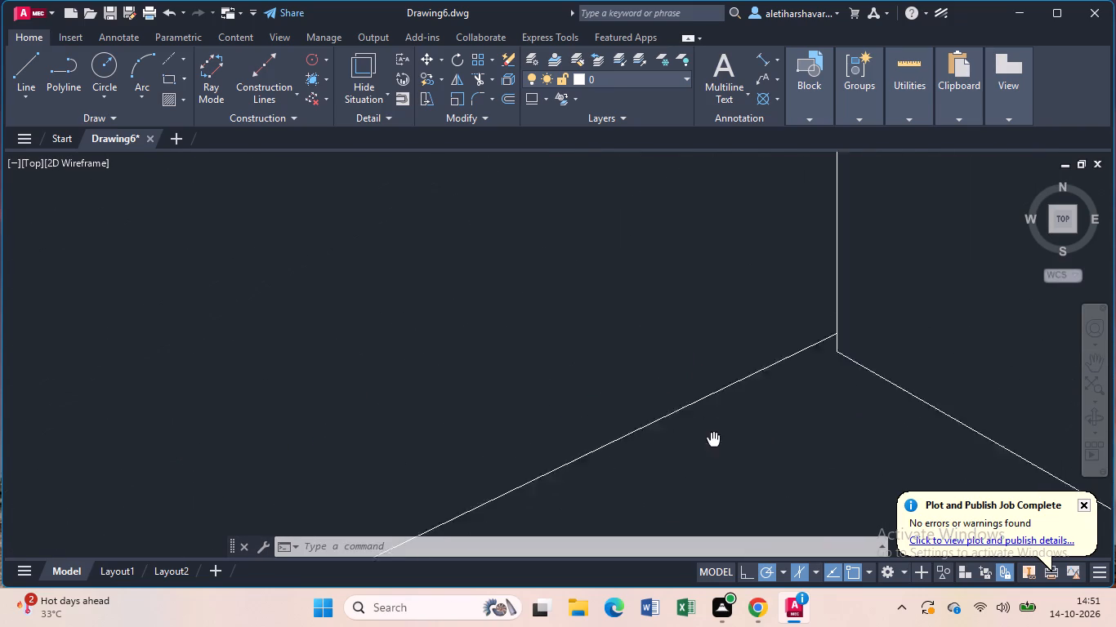
middle_click_drag(708, 439, 454, 421)
scroll(454, 421, "down", 1)
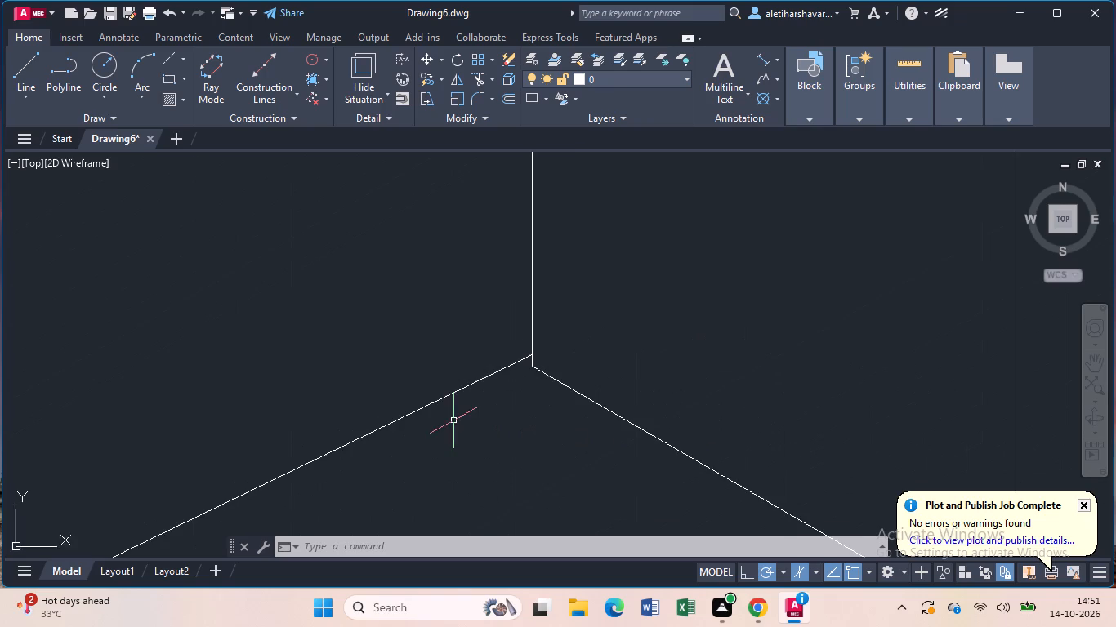
scroll(453, 420, "down", 4)
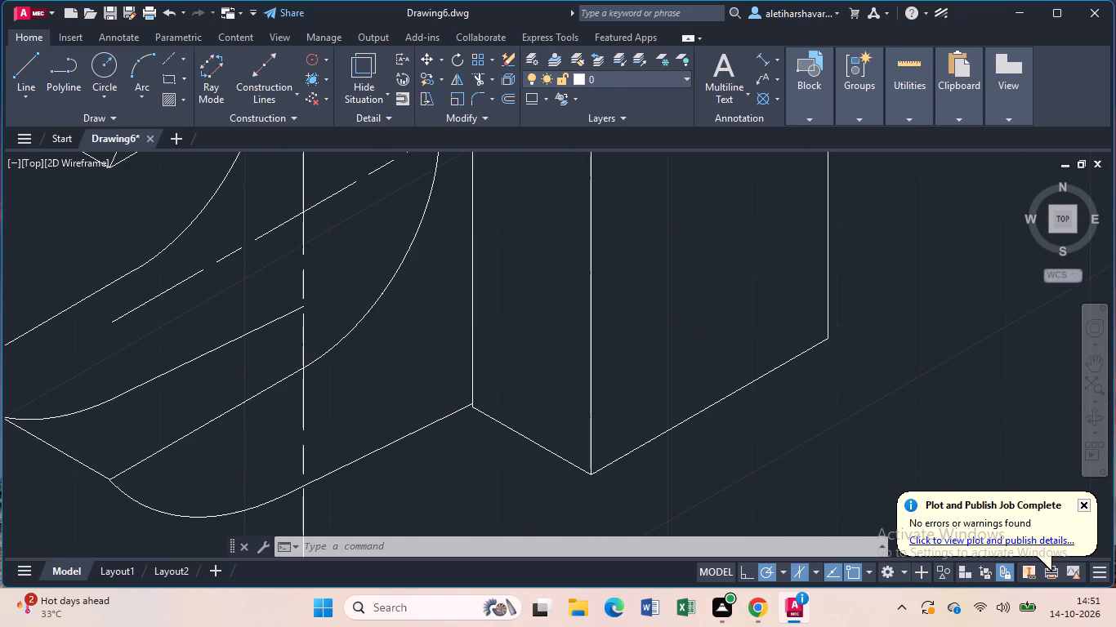
Delete the block's far vertical edge that runs down behind the lug from the outer corner of the top face.
scroll(453, 420, "down", 1)
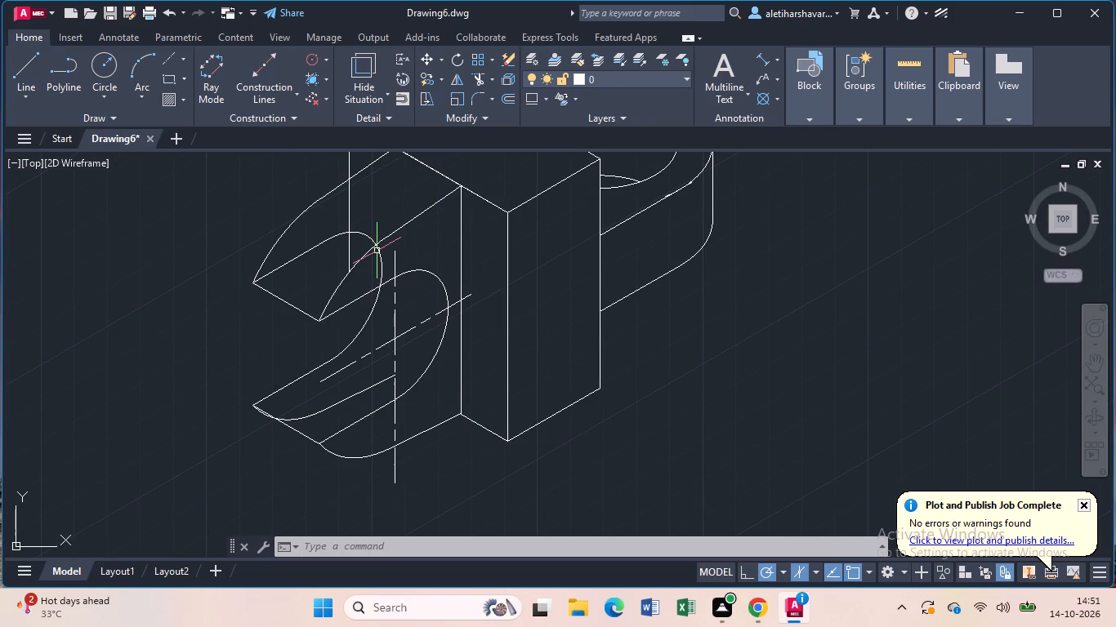
left_click(349, 214)
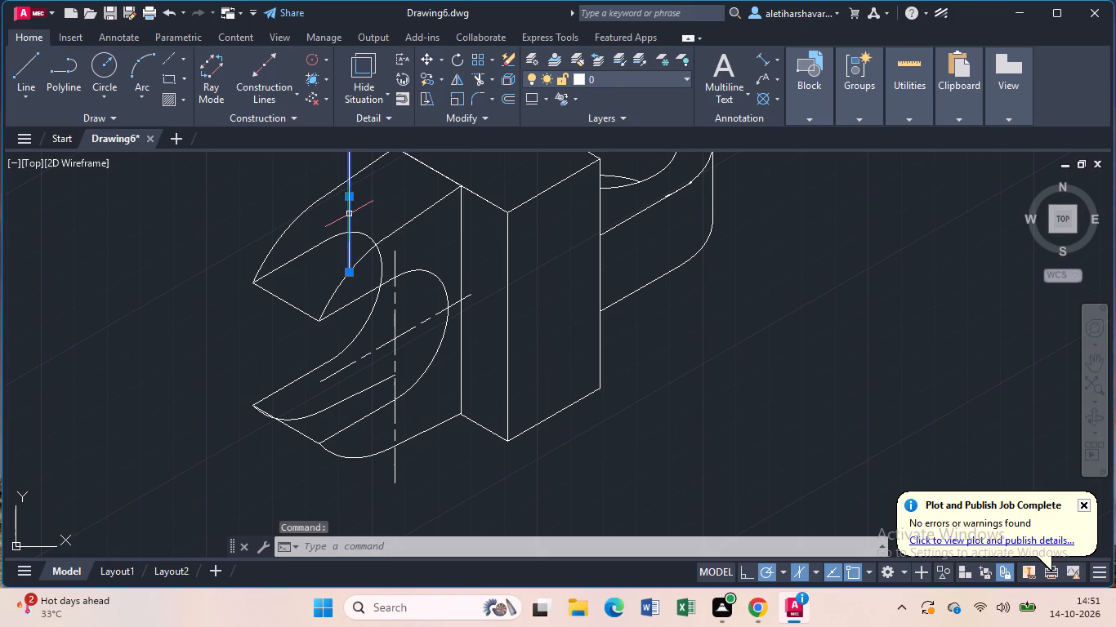
key("Delete")
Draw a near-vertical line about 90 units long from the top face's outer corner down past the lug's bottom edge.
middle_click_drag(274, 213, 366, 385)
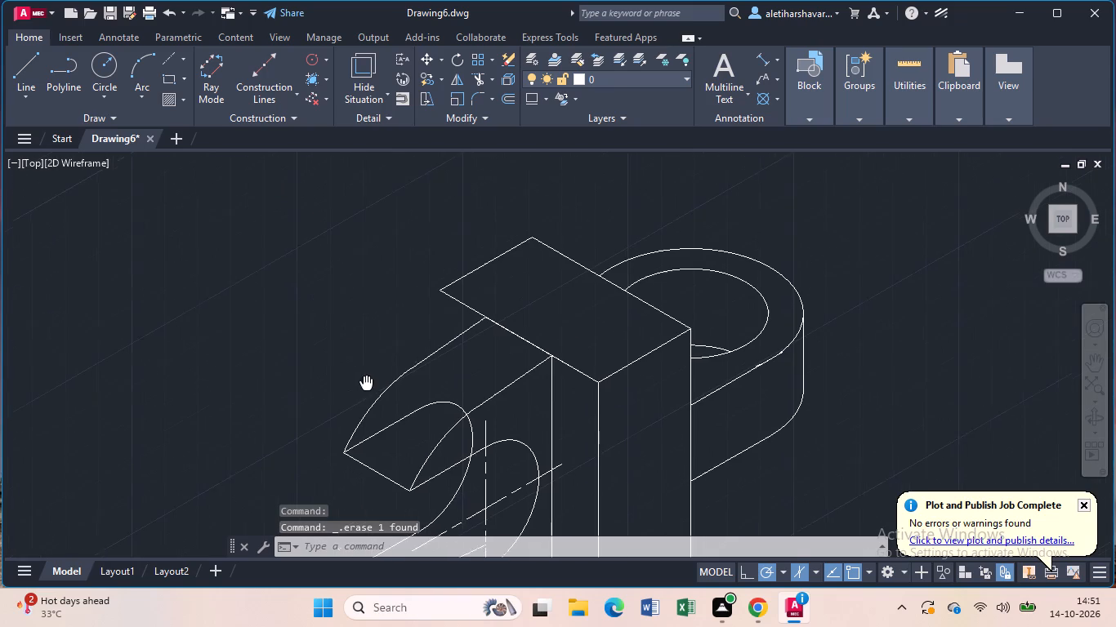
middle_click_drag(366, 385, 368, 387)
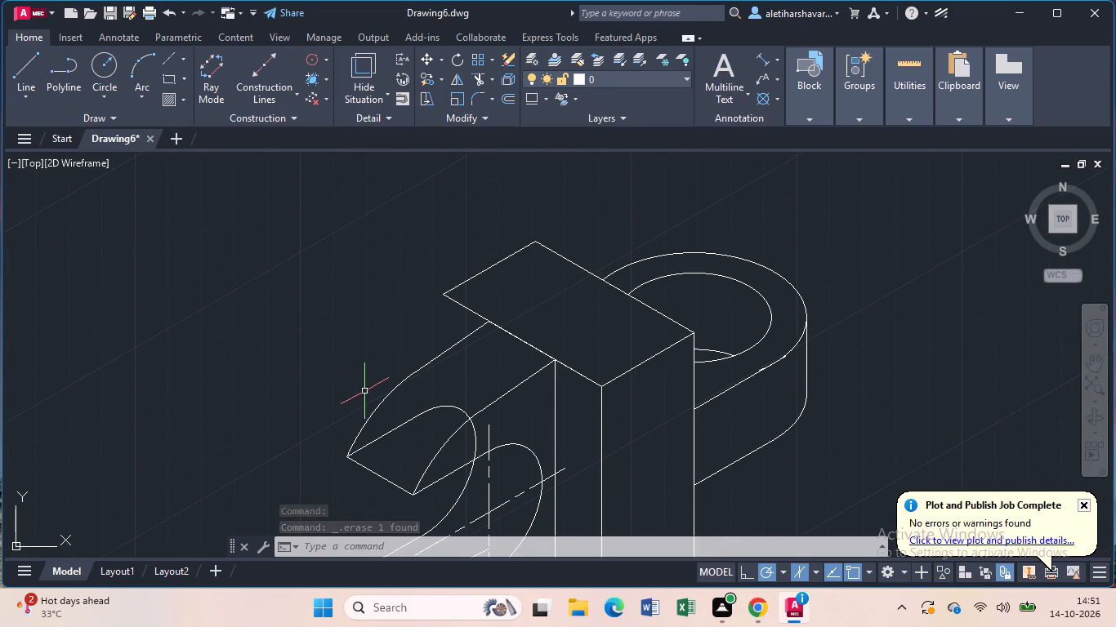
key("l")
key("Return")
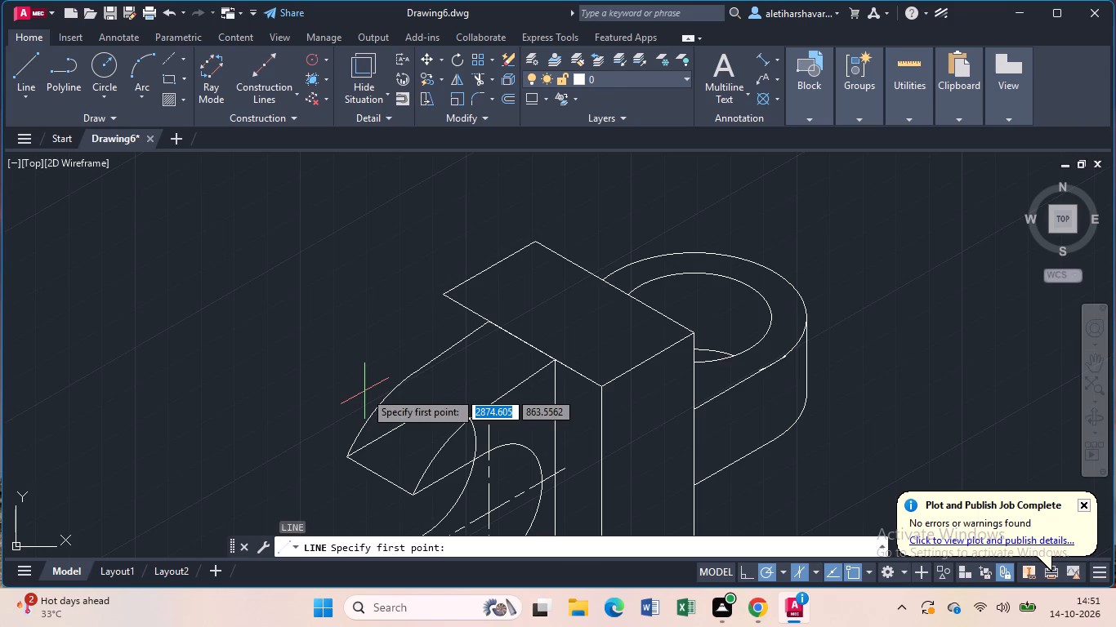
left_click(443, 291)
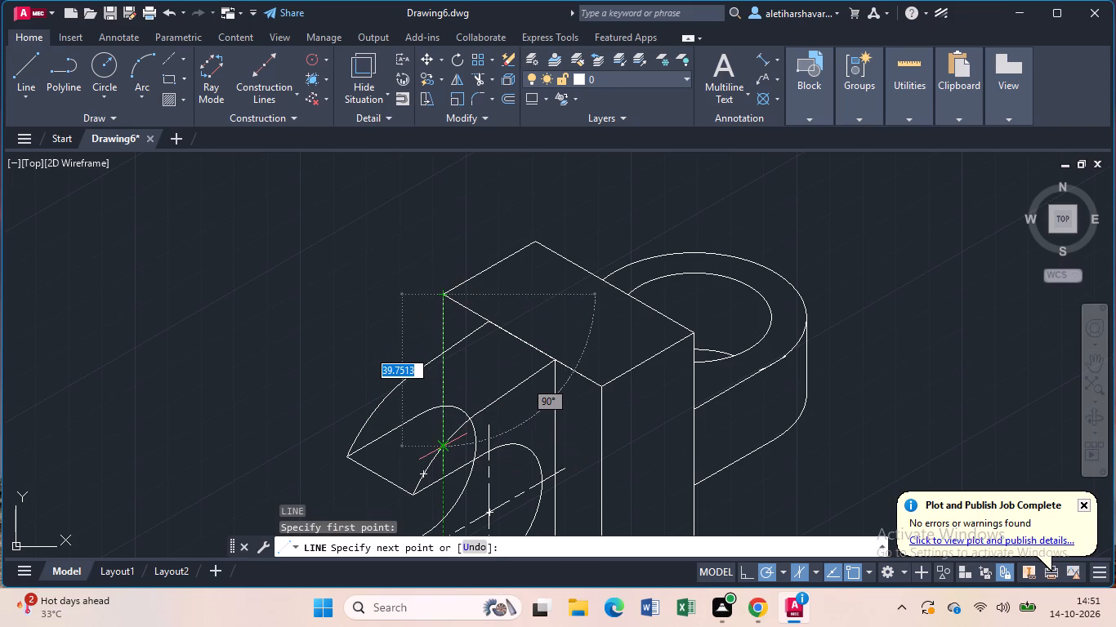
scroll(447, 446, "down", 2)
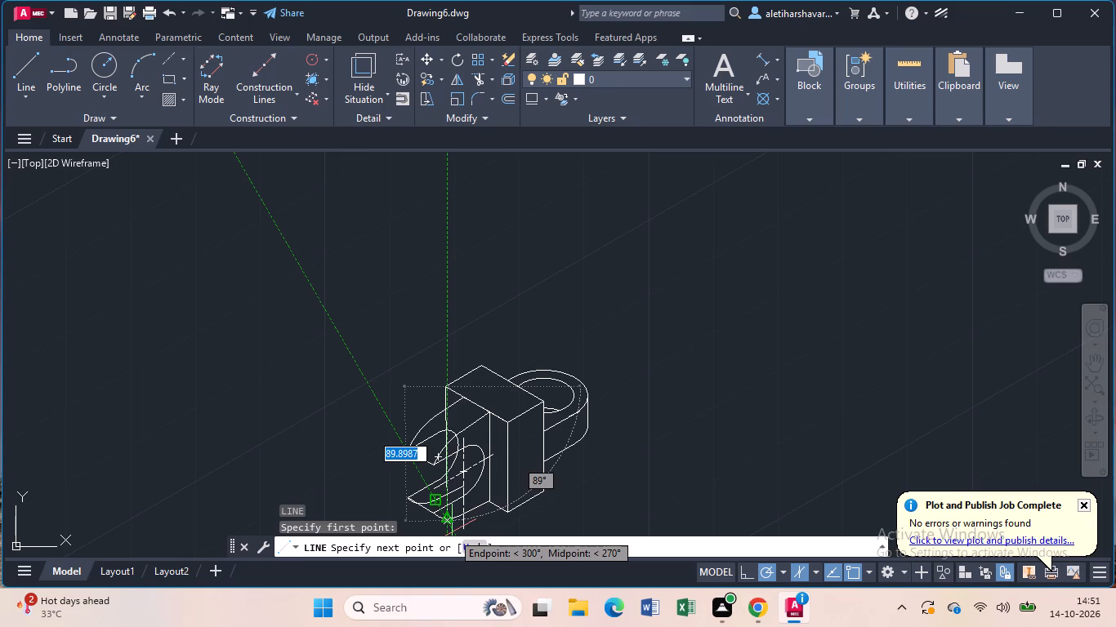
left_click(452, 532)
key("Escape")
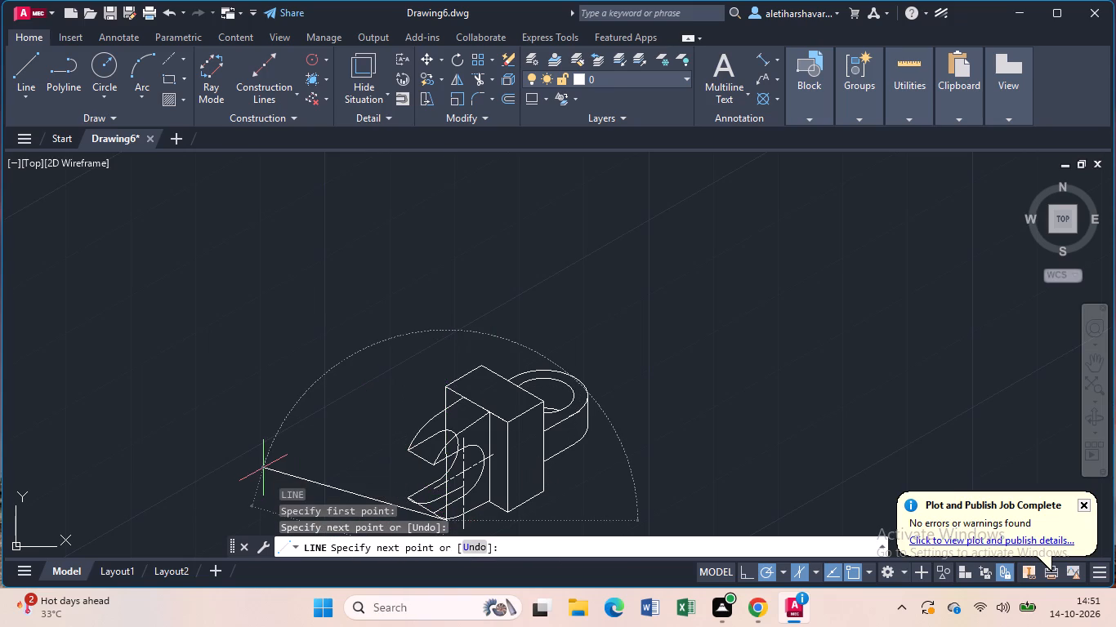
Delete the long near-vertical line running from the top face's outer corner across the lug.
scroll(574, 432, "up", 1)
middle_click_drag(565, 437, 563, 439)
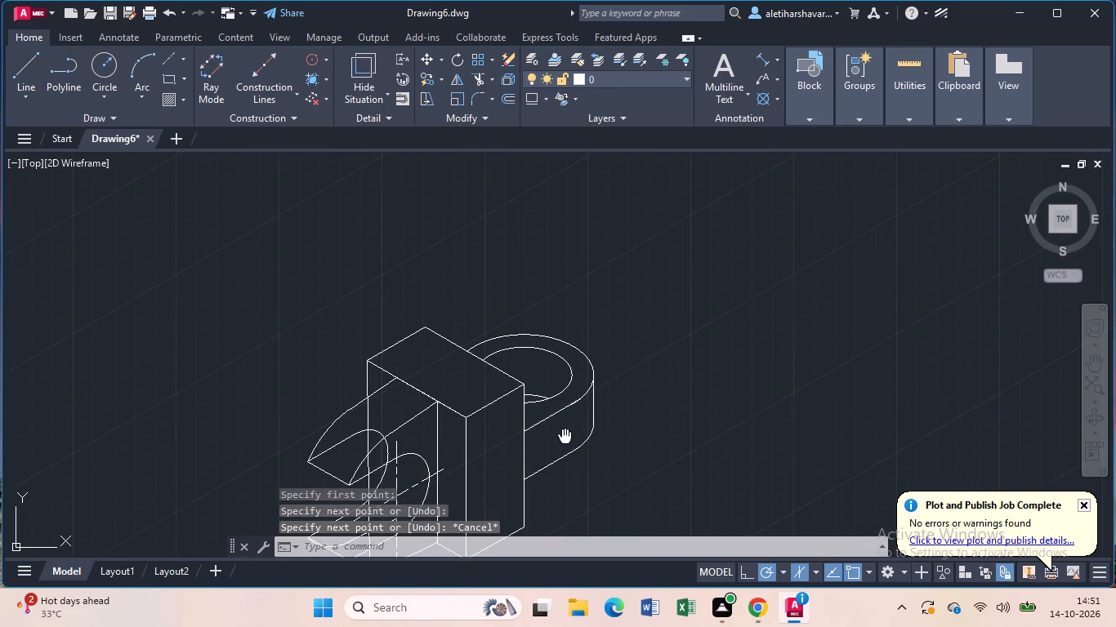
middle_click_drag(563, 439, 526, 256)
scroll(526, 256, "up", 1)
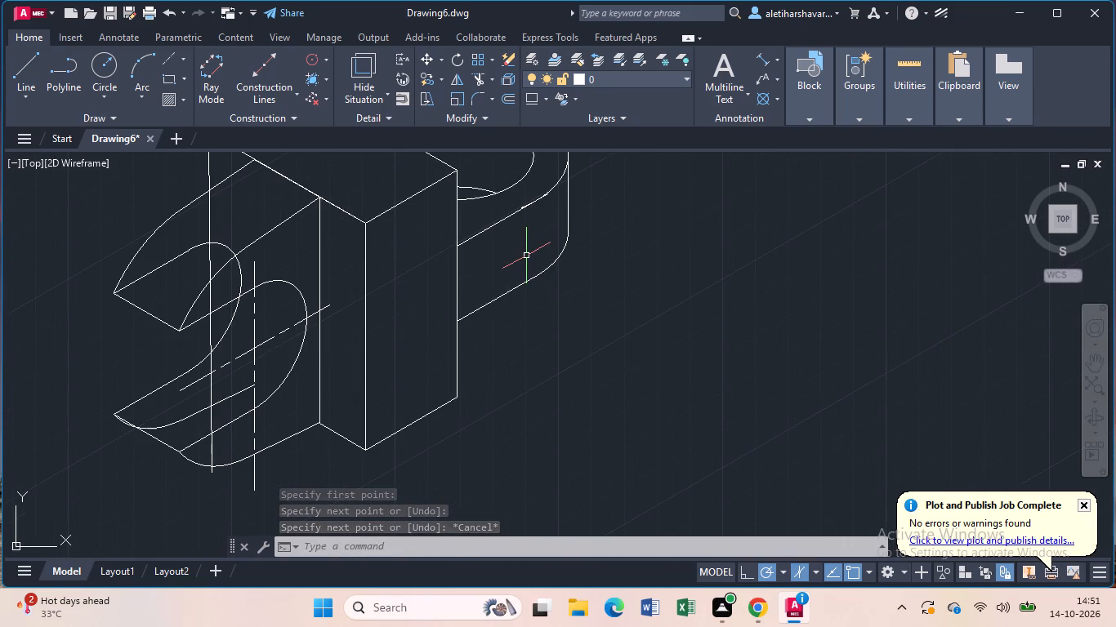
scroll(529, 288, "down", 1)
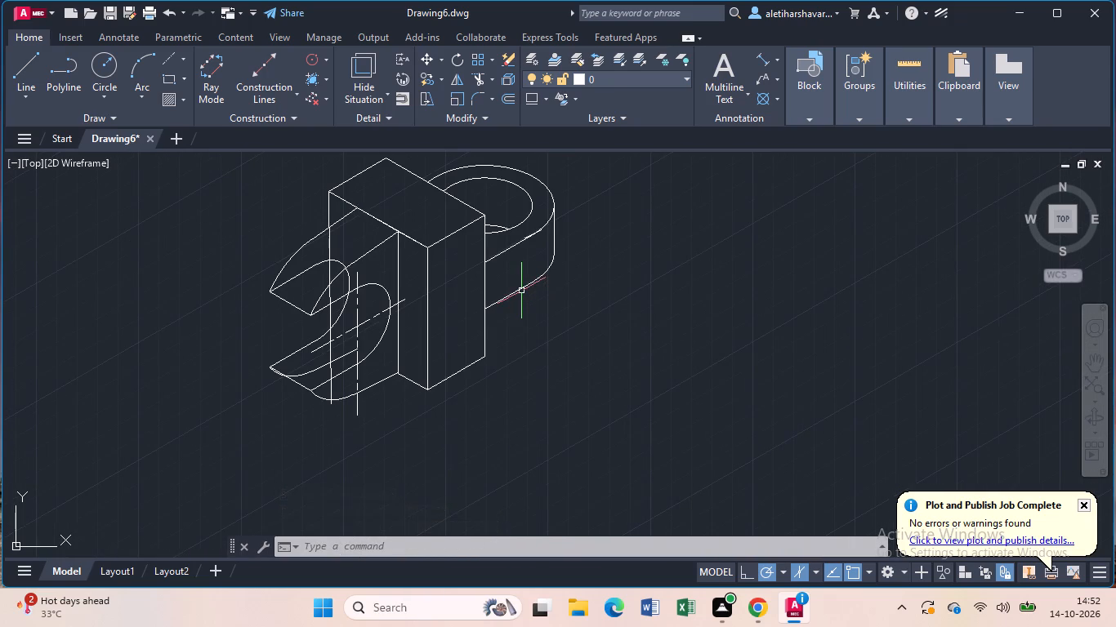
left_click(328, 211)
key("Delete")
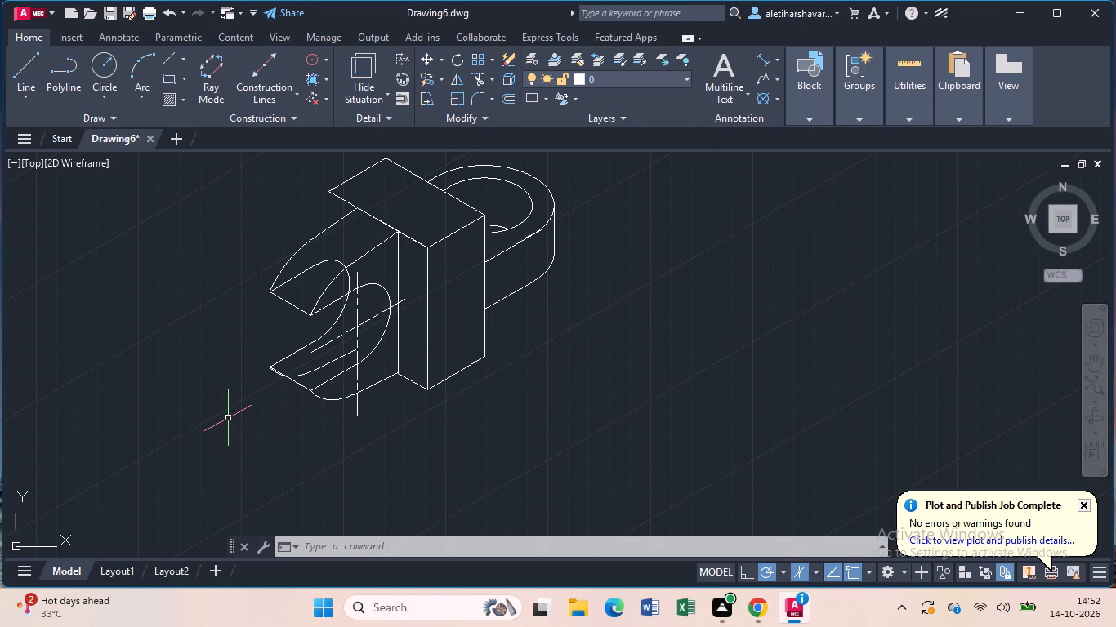
Trim away the leftover rear curve and inner slanted line crossing the lug's lower prong, including the stub near its outer corner.
type("tr")
key("Return")
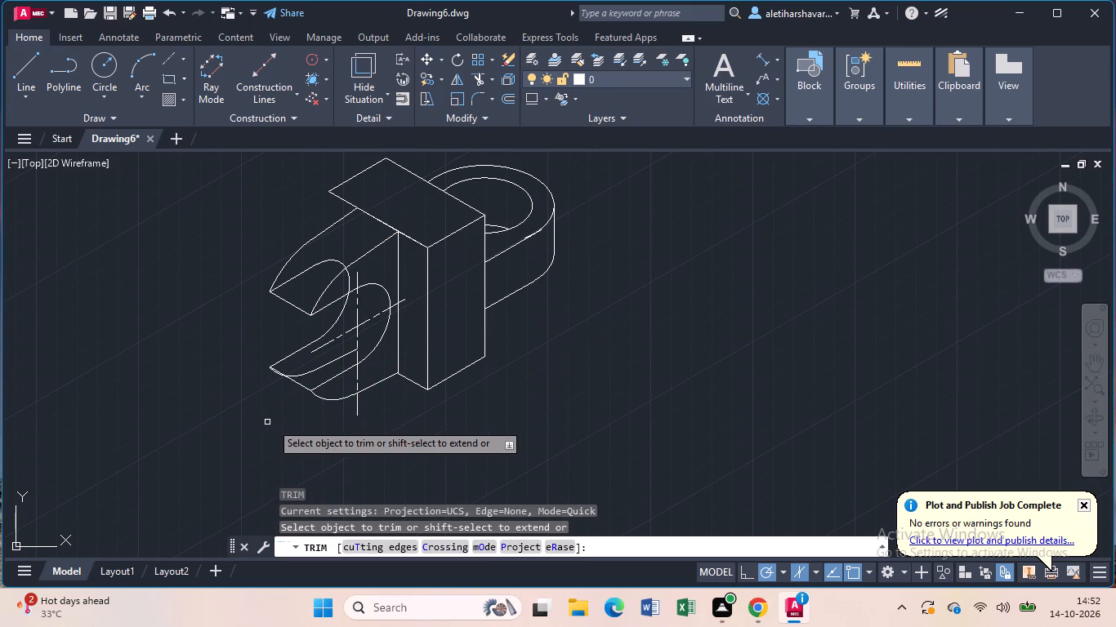
left_click(304, 372)
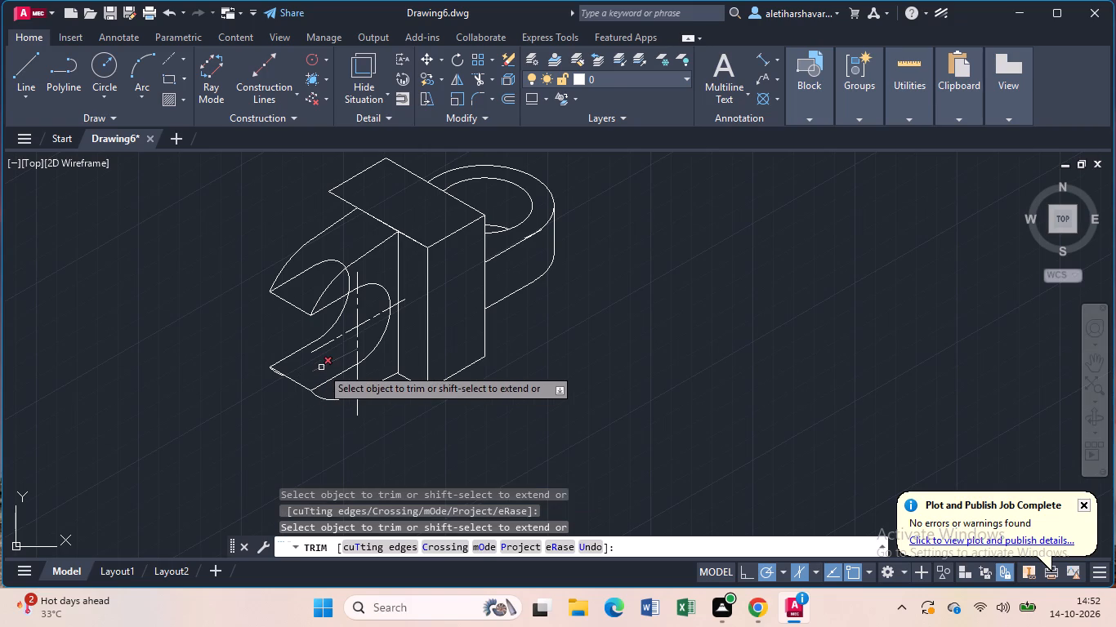
left_click(321, 367)
scroll(281, 370, "up", 2)
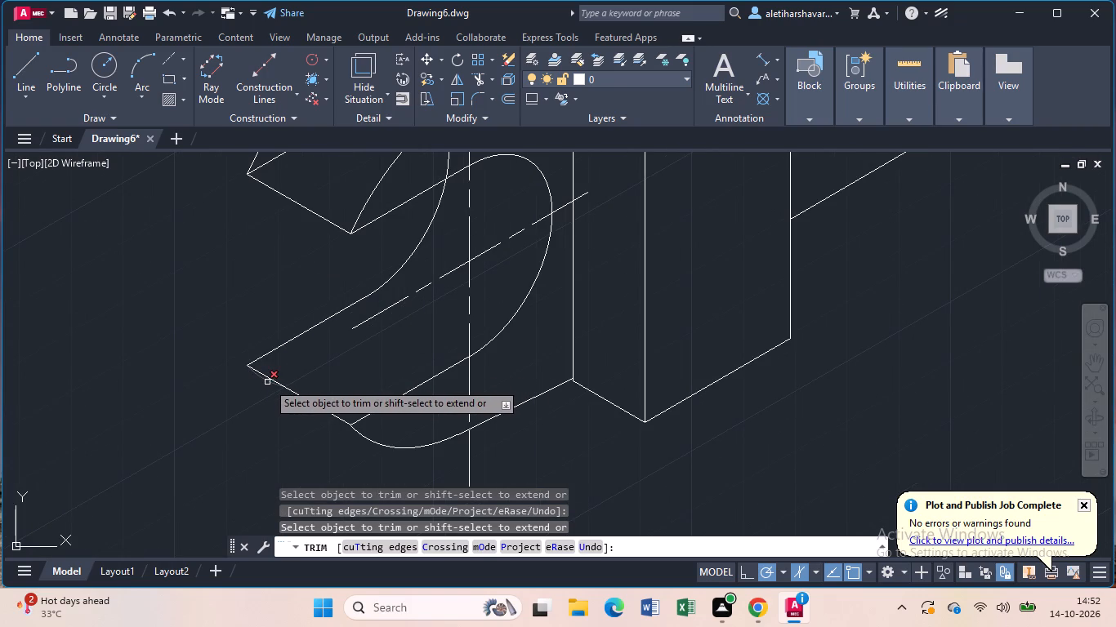
left_click(267, 382)
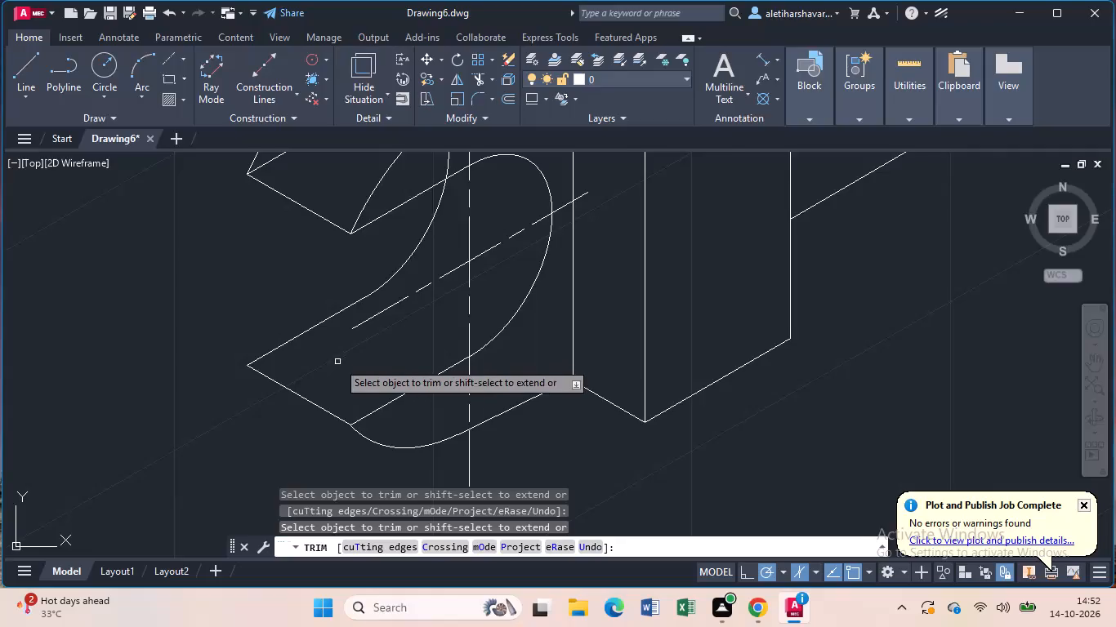
Trim the rear slot outline hidden behind the lug's upper prong, removing its straight and curved portions up to the front slot edge.
scroll(337, 362, "down", 1)
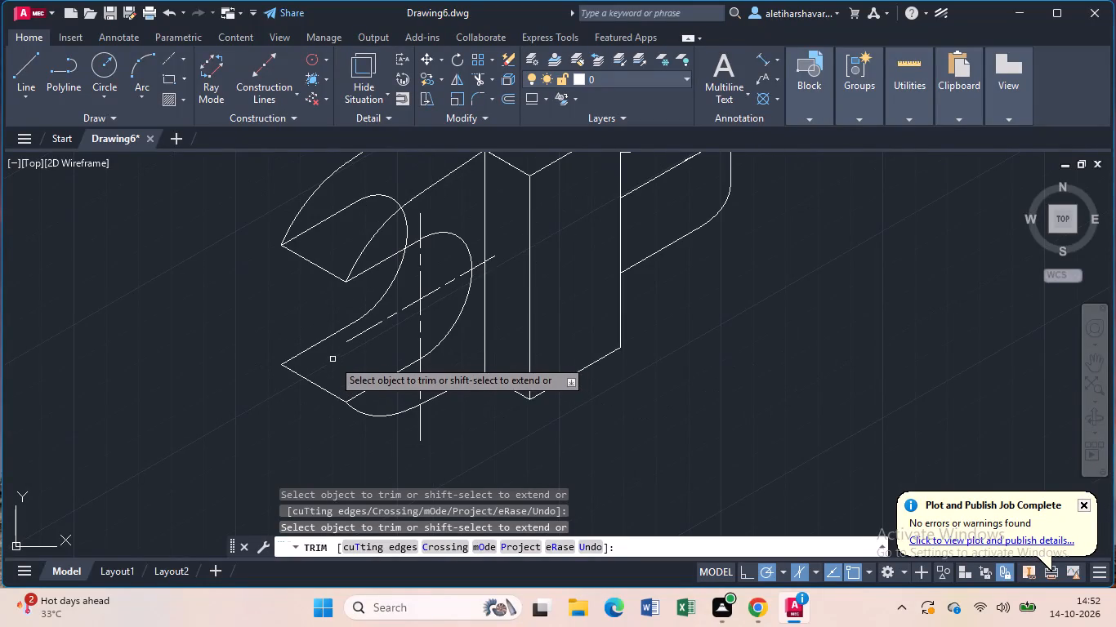
left_click(331, 220)
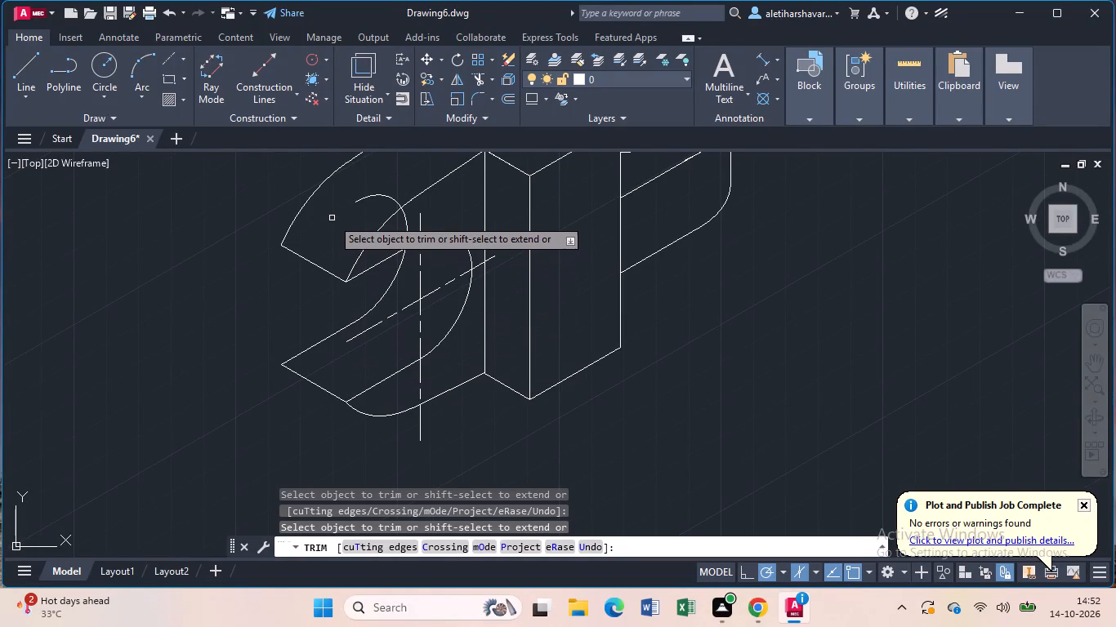
left_click(363, 202)
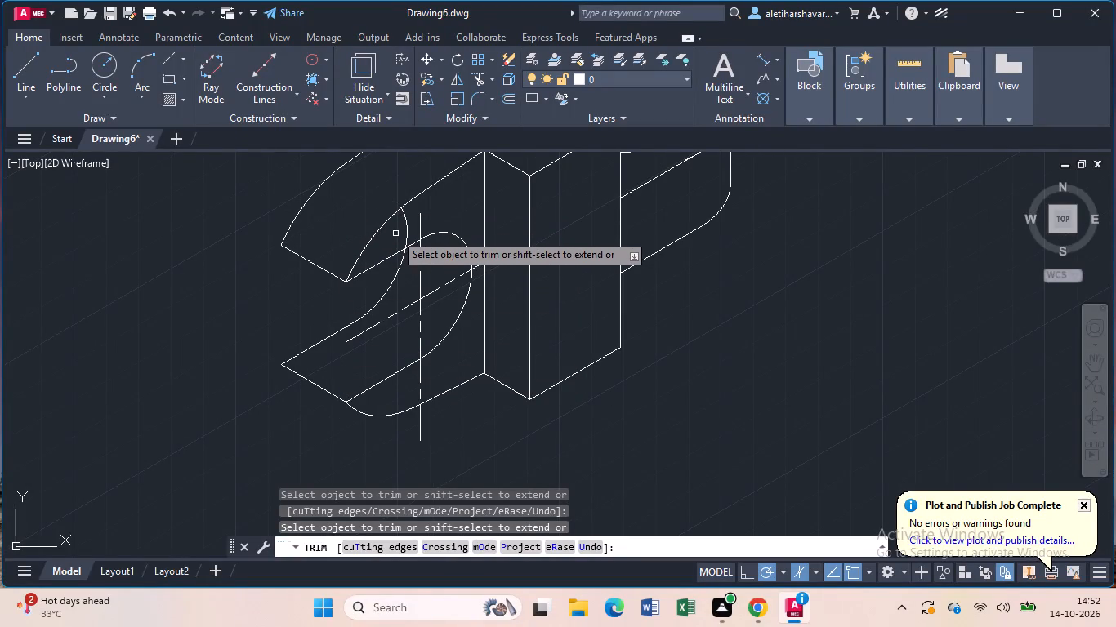
left_click(405, 228)
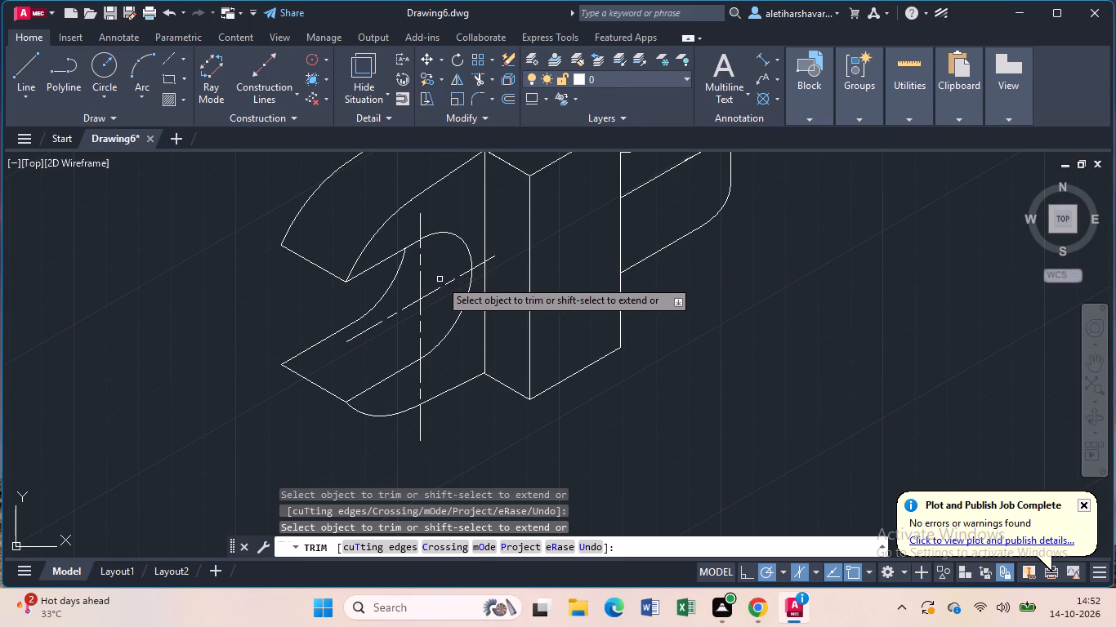
Trim the block's top-face edge where it crosses between the lug's two upper edges.
scroll(467, 228, "down", 1)
left_click(465, 168)
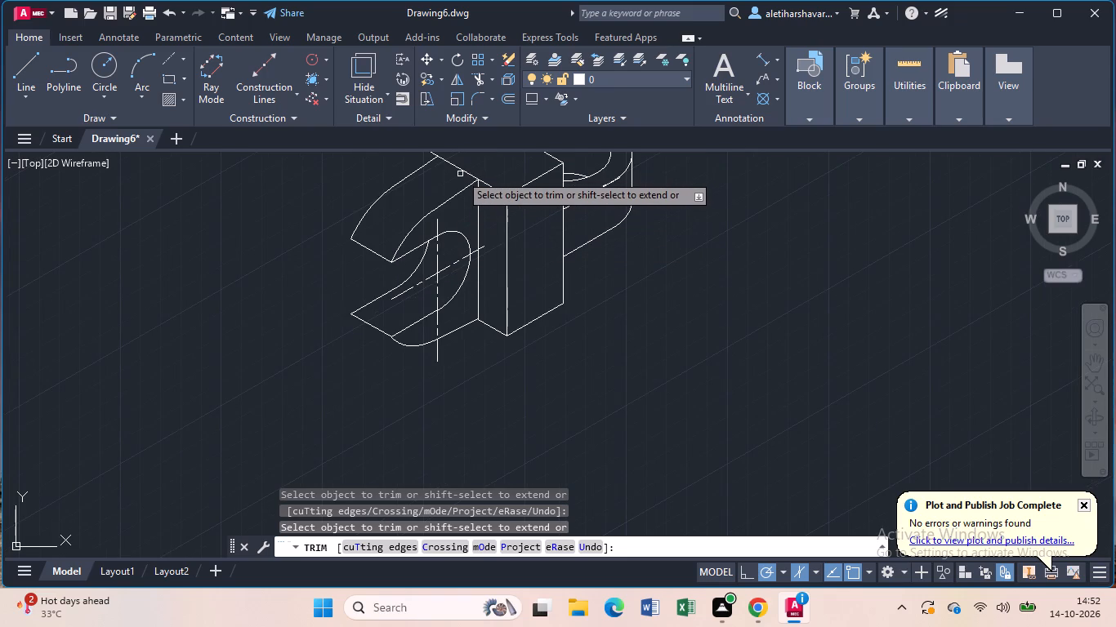
left_click(462, 166)
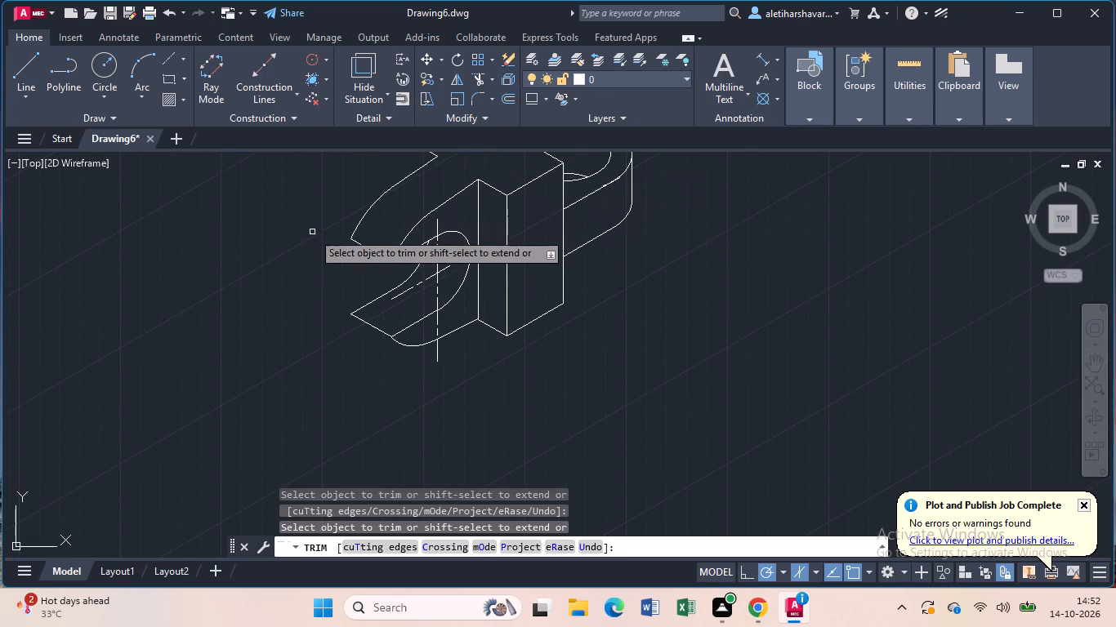
middle_click_drag(288, 258, 230, 352)
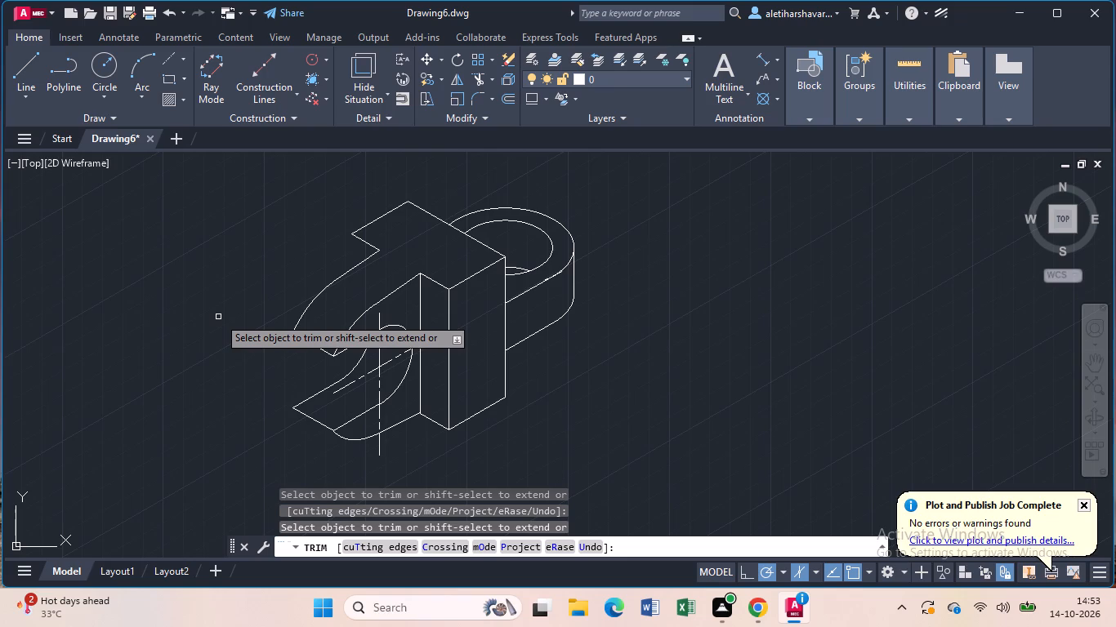
key("Escape")
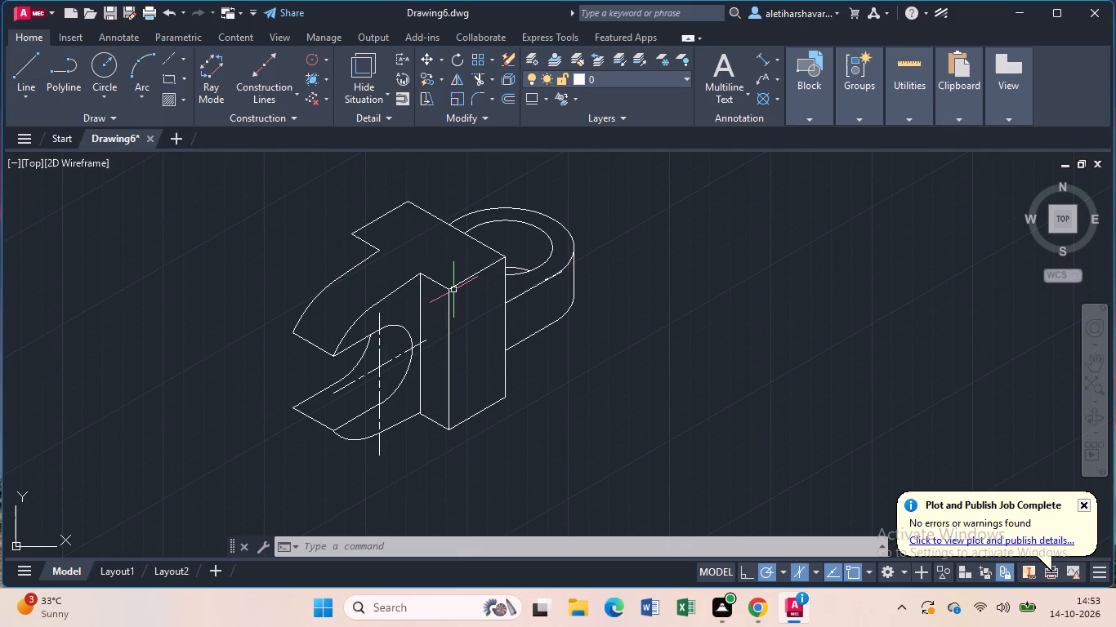
Draw a vertical line about 24 units long downward from the outer corner of the block's top face beside the lug.
scroll(454, 289, "down", 1)
scroll(454, 289, "up", 1)
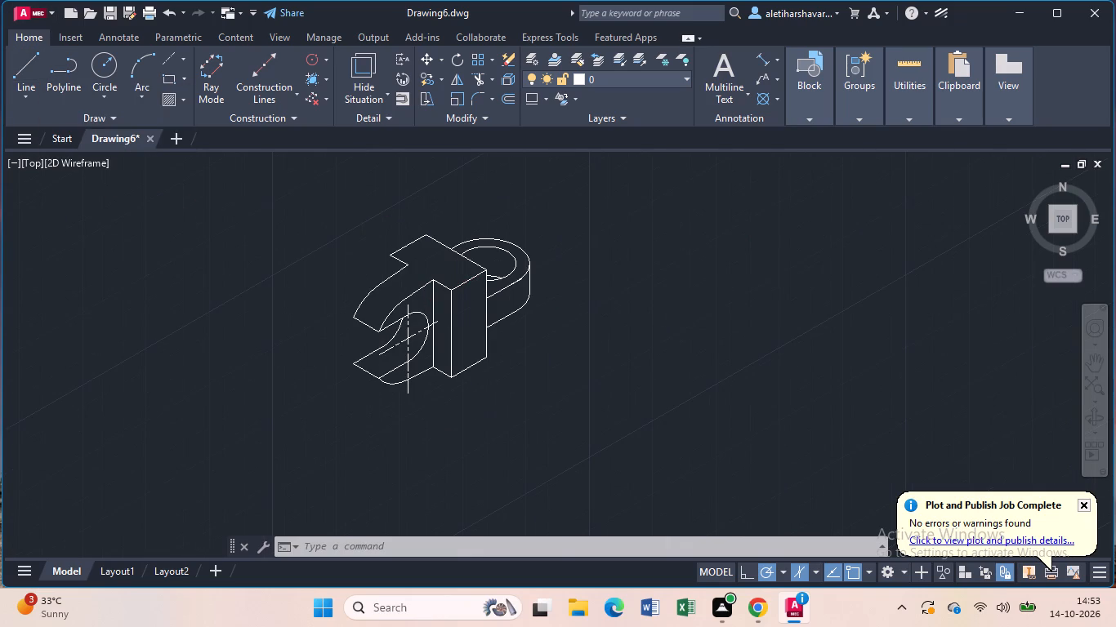
middle_click_drag(454, 289, 471, 344)
scroll(471, 344, "up", 1)
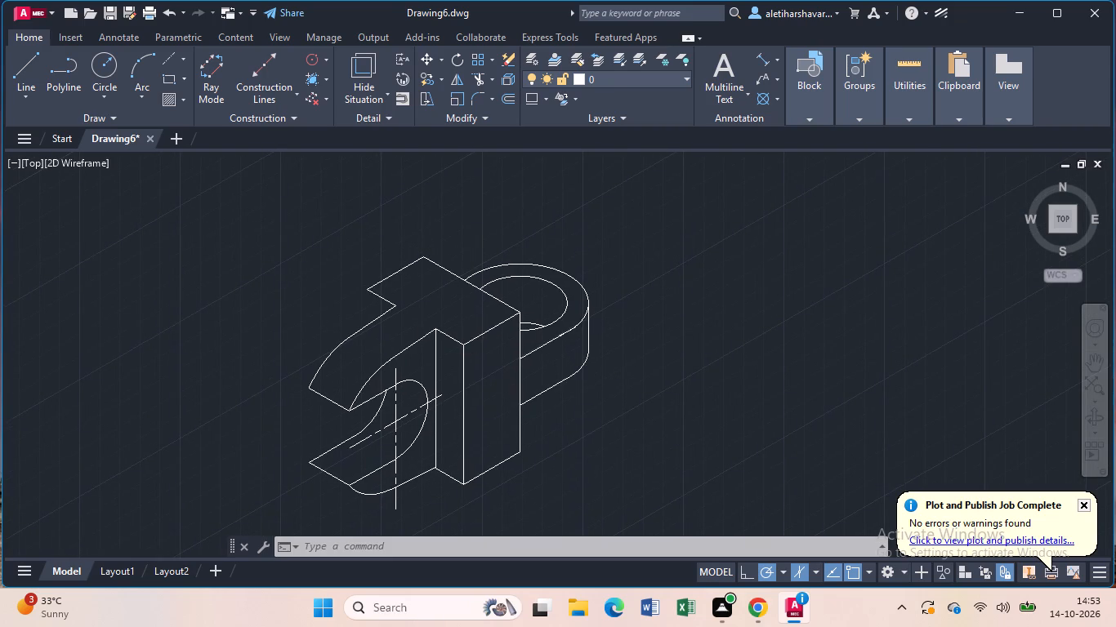
scroll(471, 344, "down", 1)
middle_click_drag(472, 344, 472, 276)
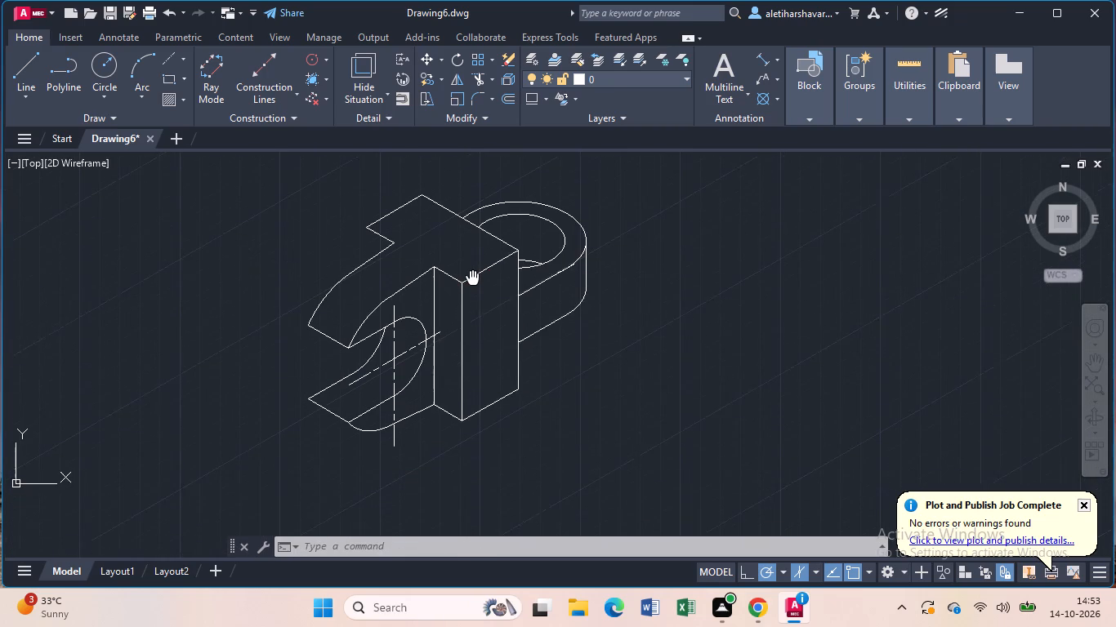
middle_click_drag(472, 276, 472, 270)
scroll(470, 255, "up", 1)
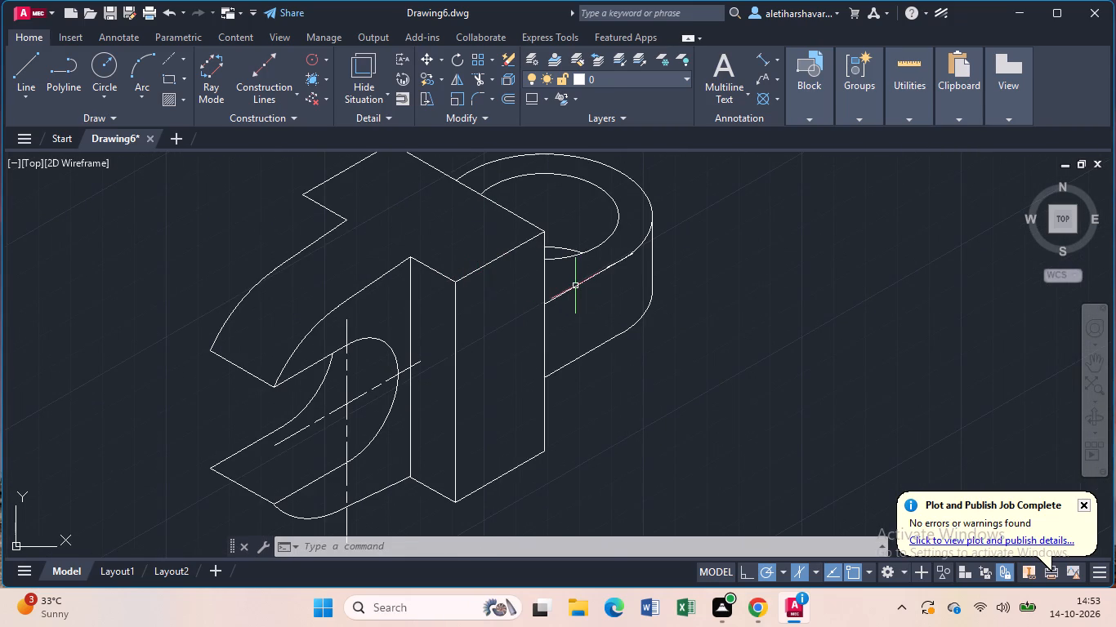
key("l")
key("Return")
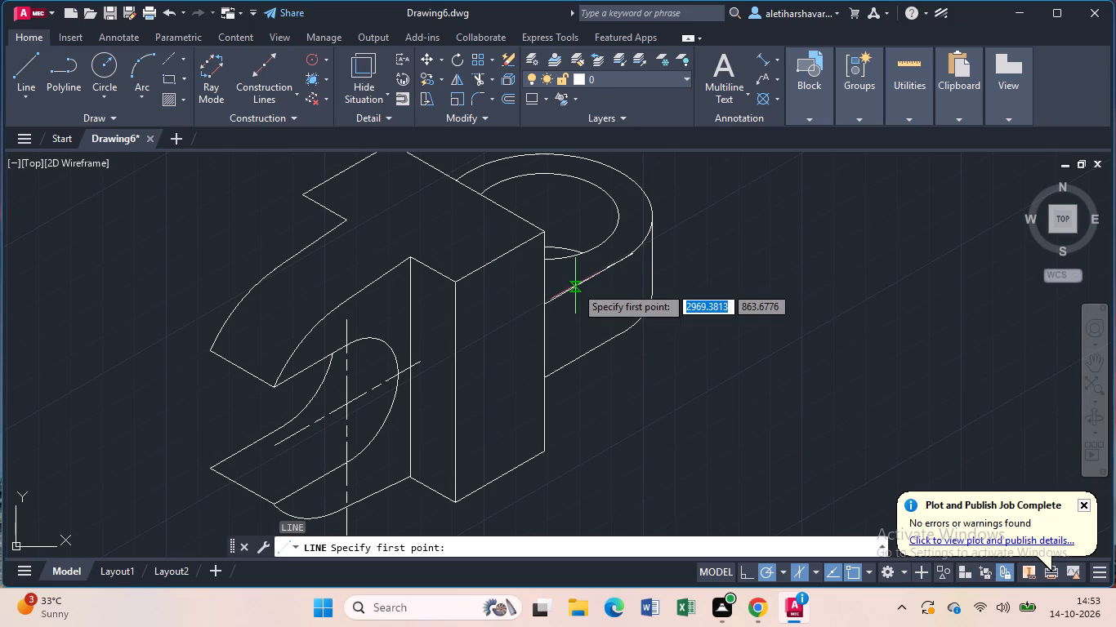
left_click(305, 190)
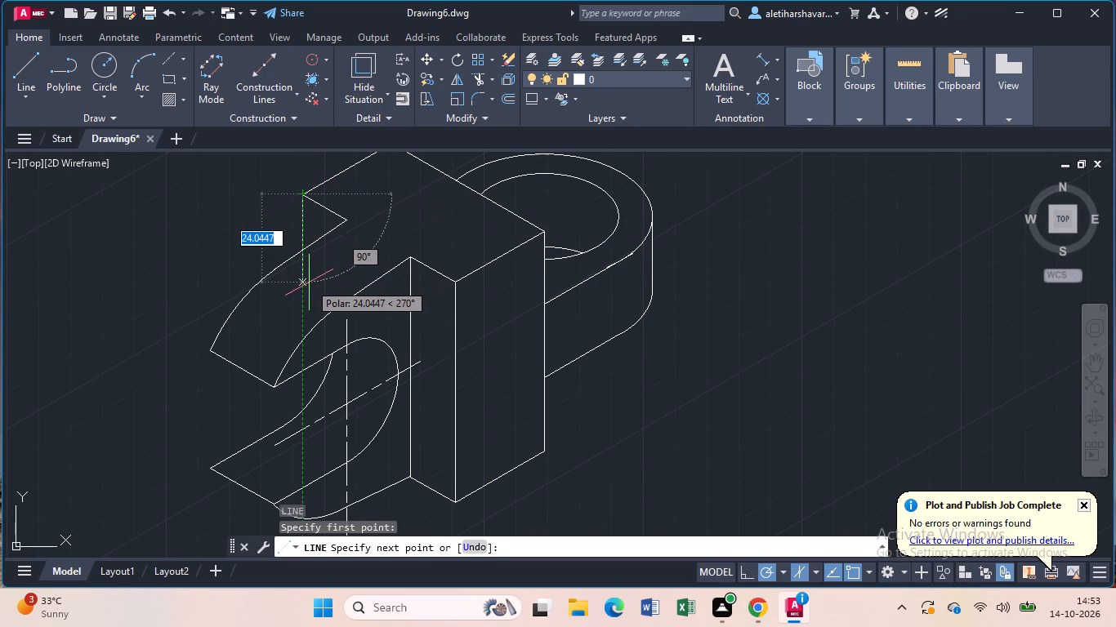
left_click(309, 282)
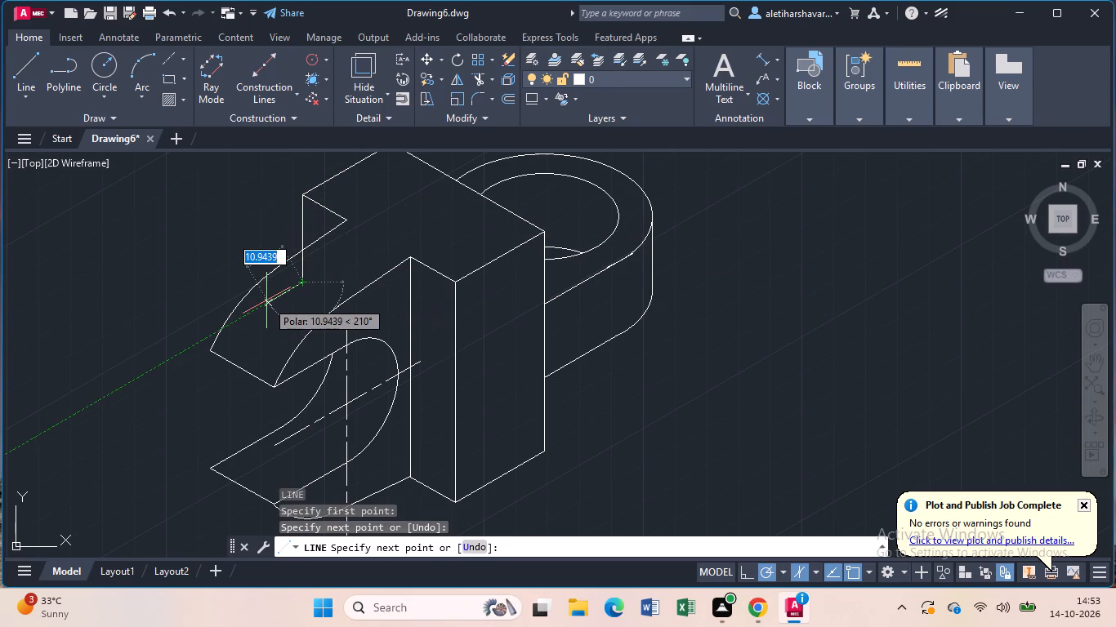
key("Escape")
Trim the part of the new vertical line that runs below the lug's curved upper edge.
type("tr")
key("Return")
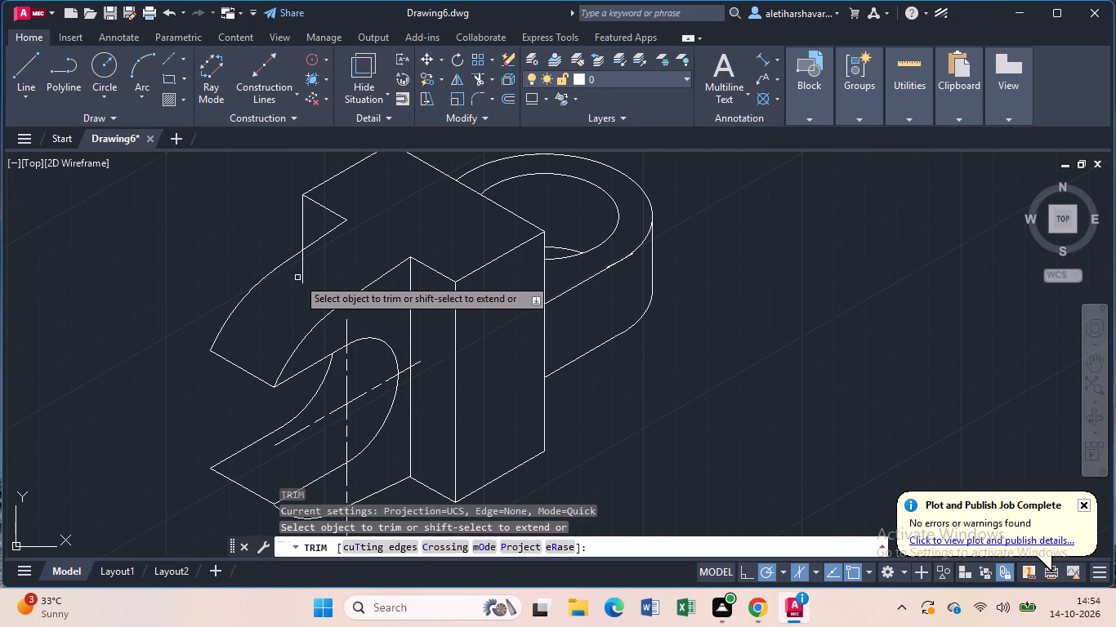
left_click(302, 268)
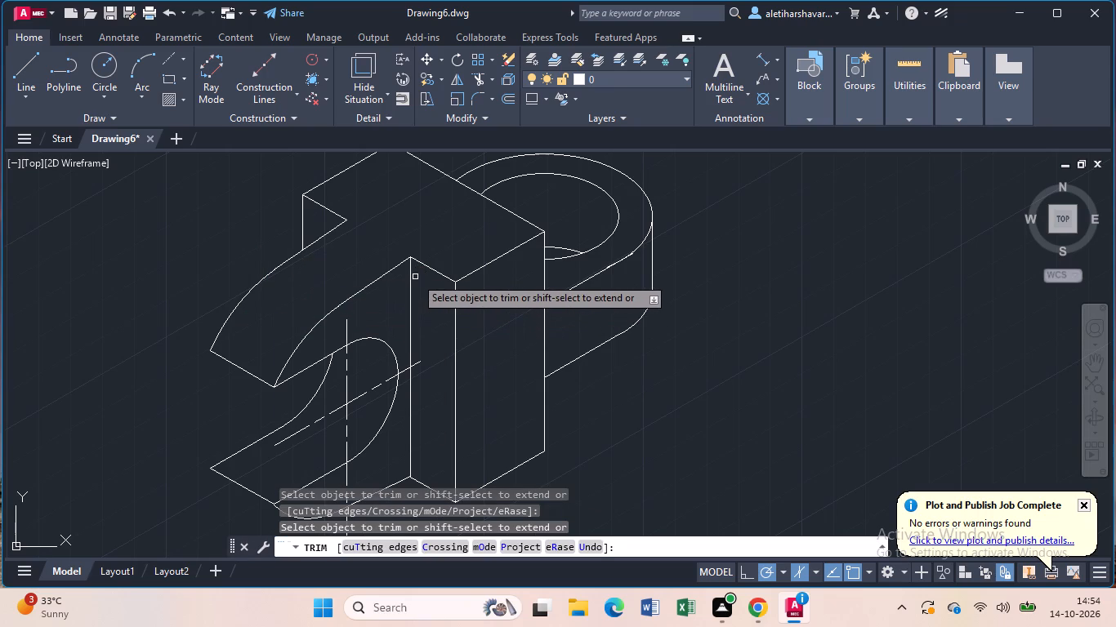
Trim the slot's centre lines where they extend past the lug's bottom edge and the block's vertical edge.
scroll(415, 277, "down", 1)
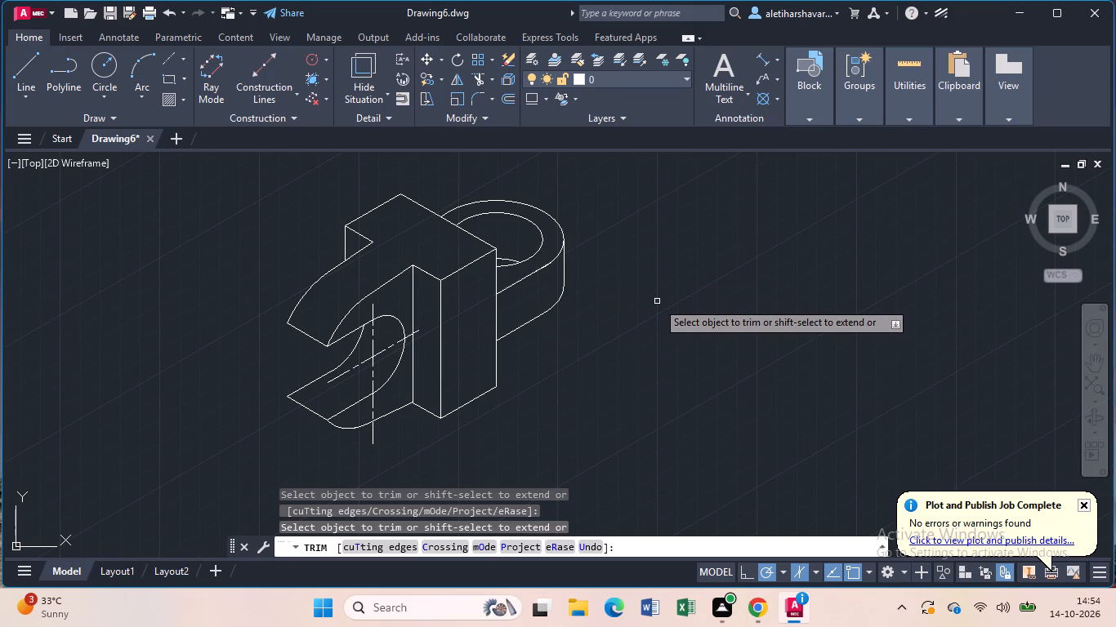
left_click(377, 436)
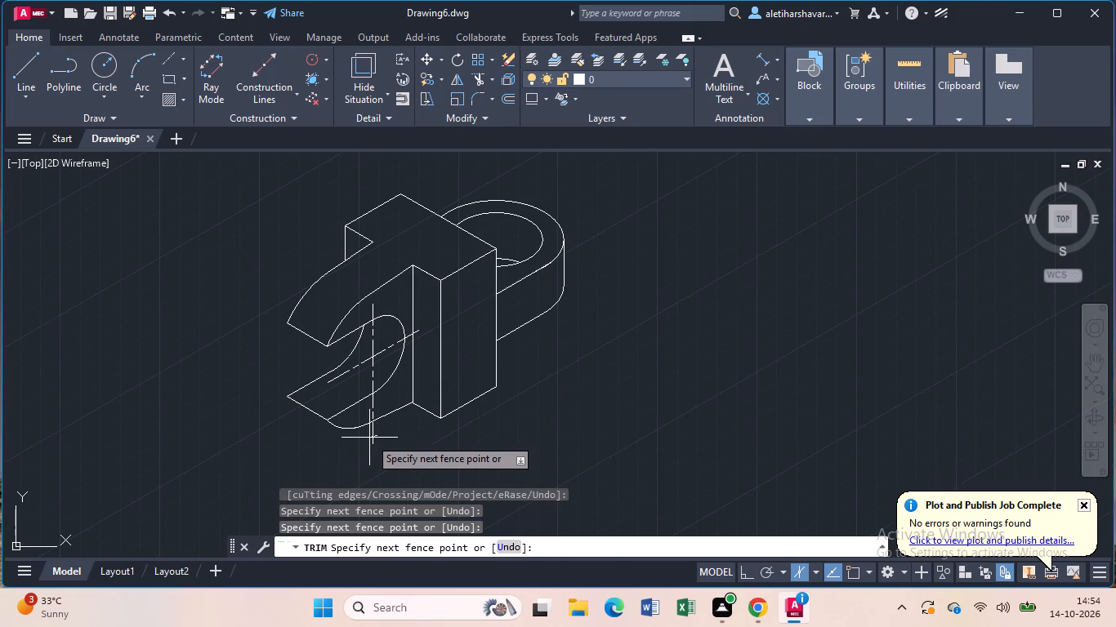
left_click(368, 437)
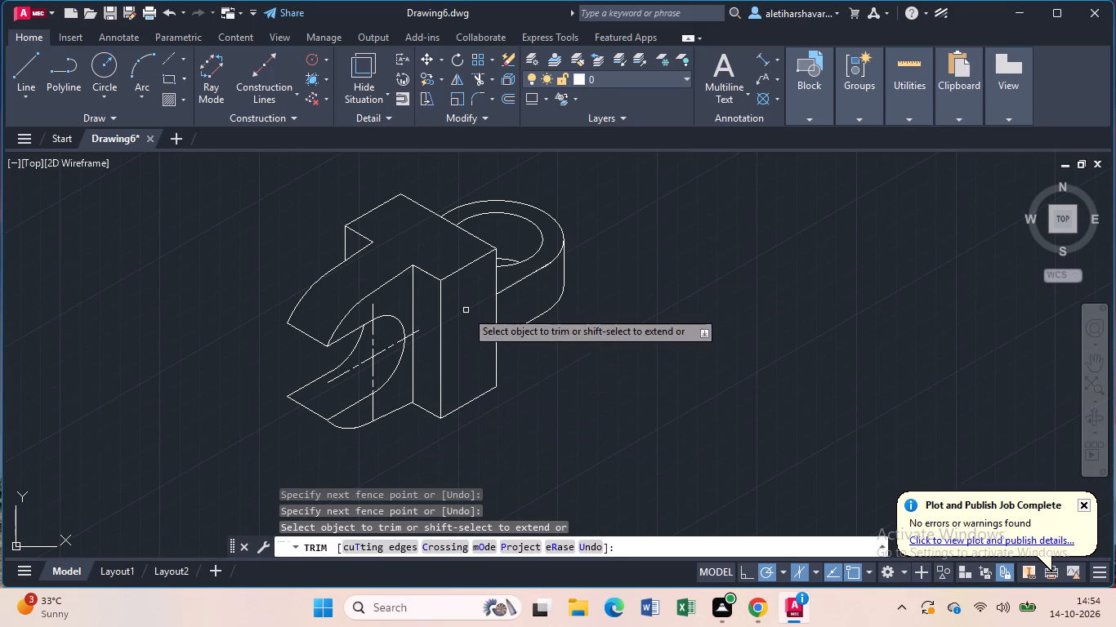
left_click(418, 332)
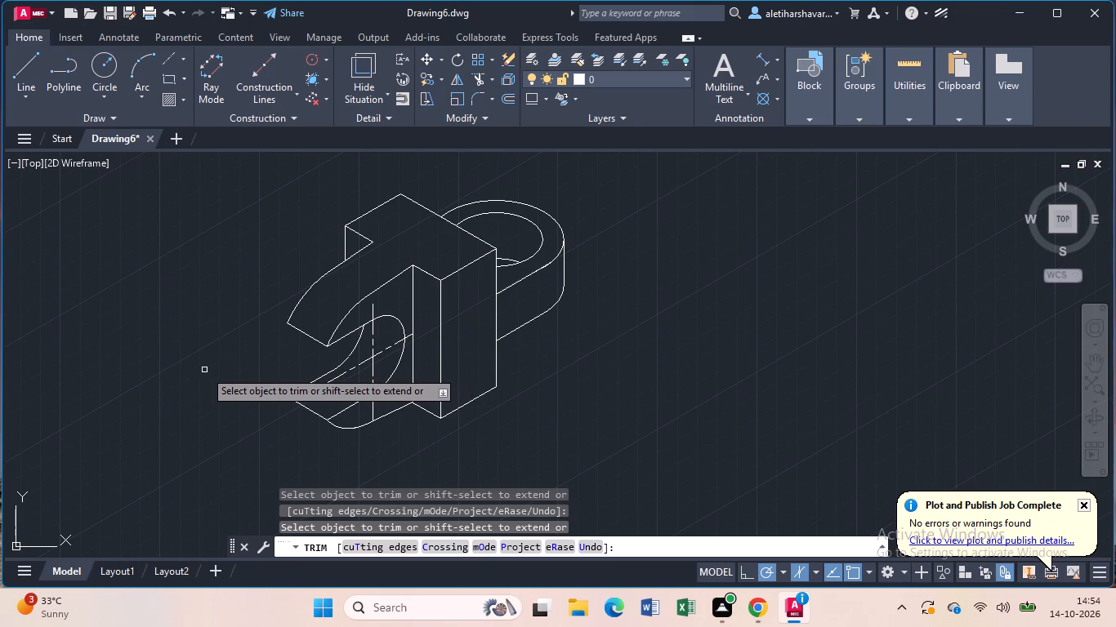
key("Escape")
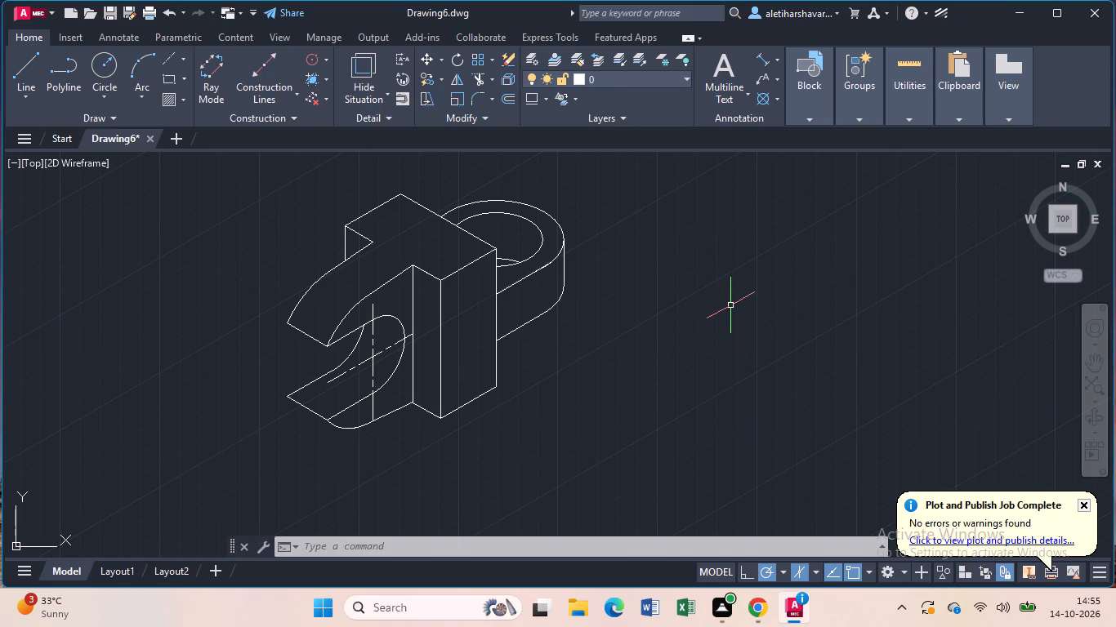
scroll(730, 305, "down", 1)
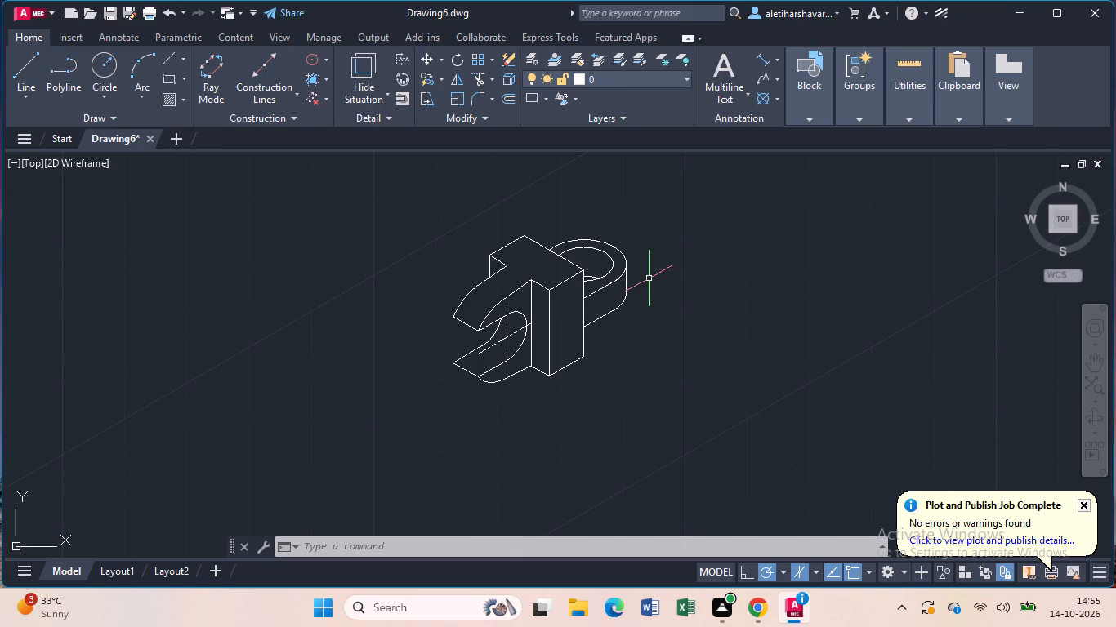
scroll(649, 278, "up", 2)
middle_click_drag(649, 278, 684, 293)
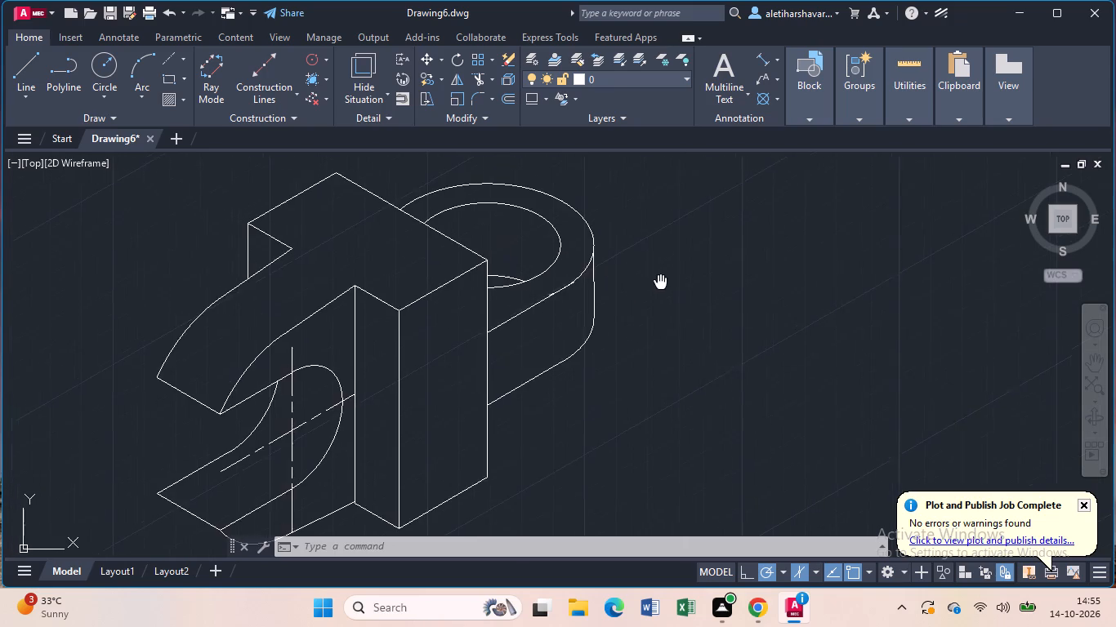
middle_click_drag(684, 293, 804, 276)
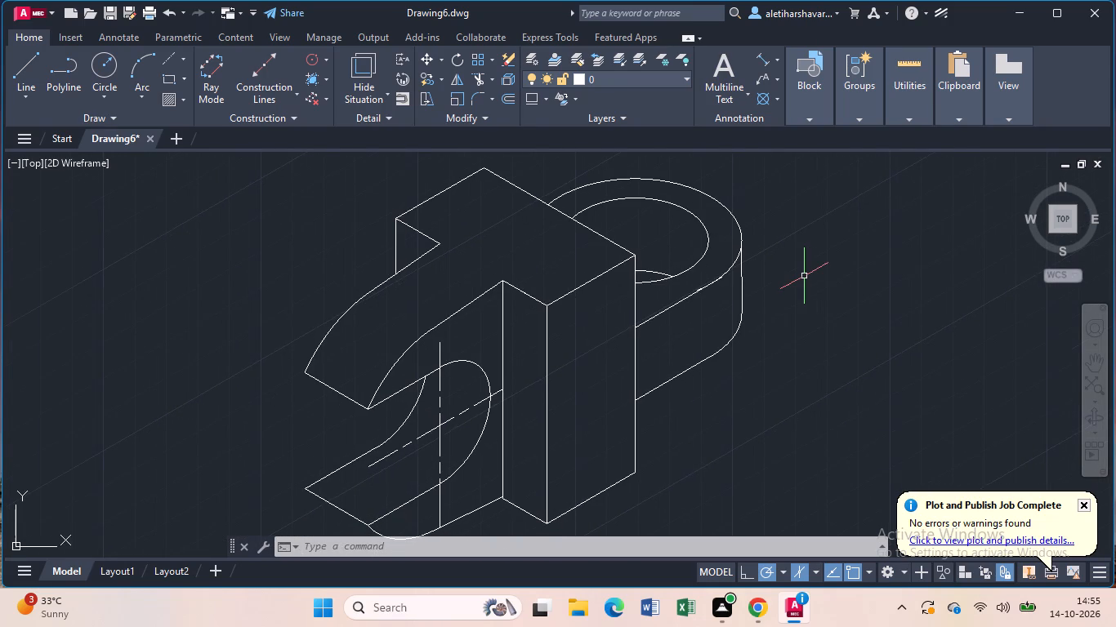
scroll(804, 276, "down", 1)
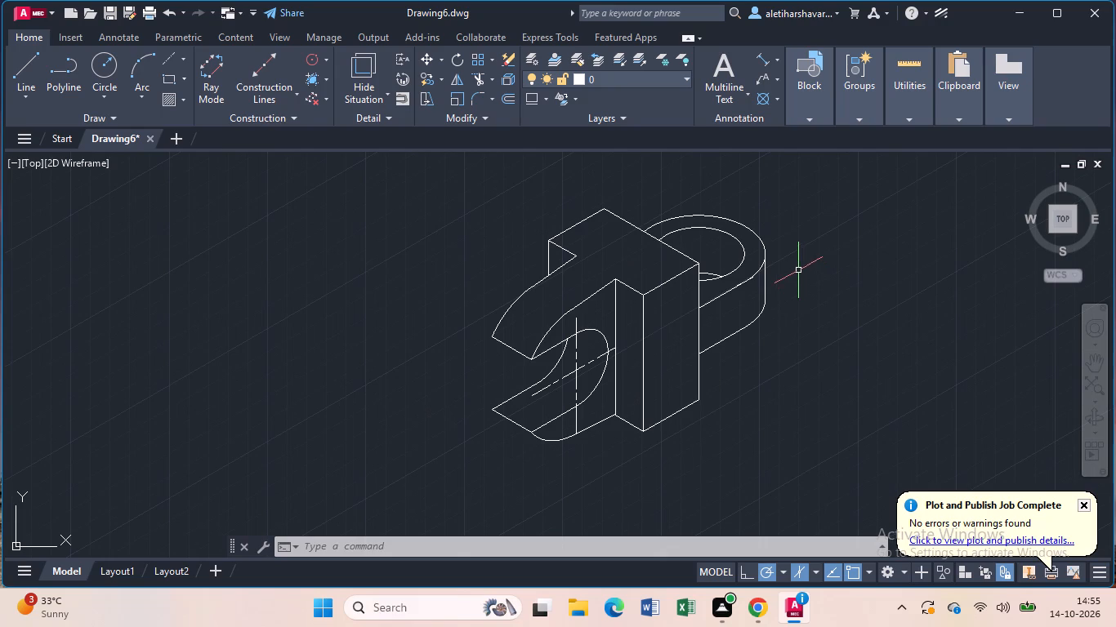
Trim the stray overlapping line and arc ends where the rounded end's outer top curve meets its straight top edge.
scroll(798, 270, "up", 1)
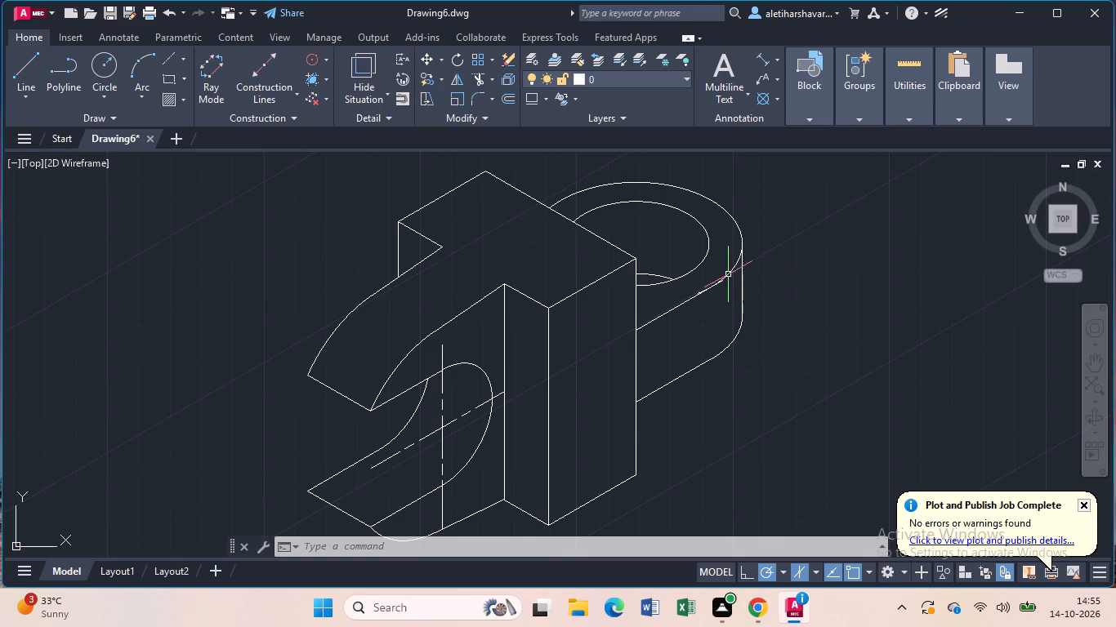
scroll(728, 274, "up", 4)
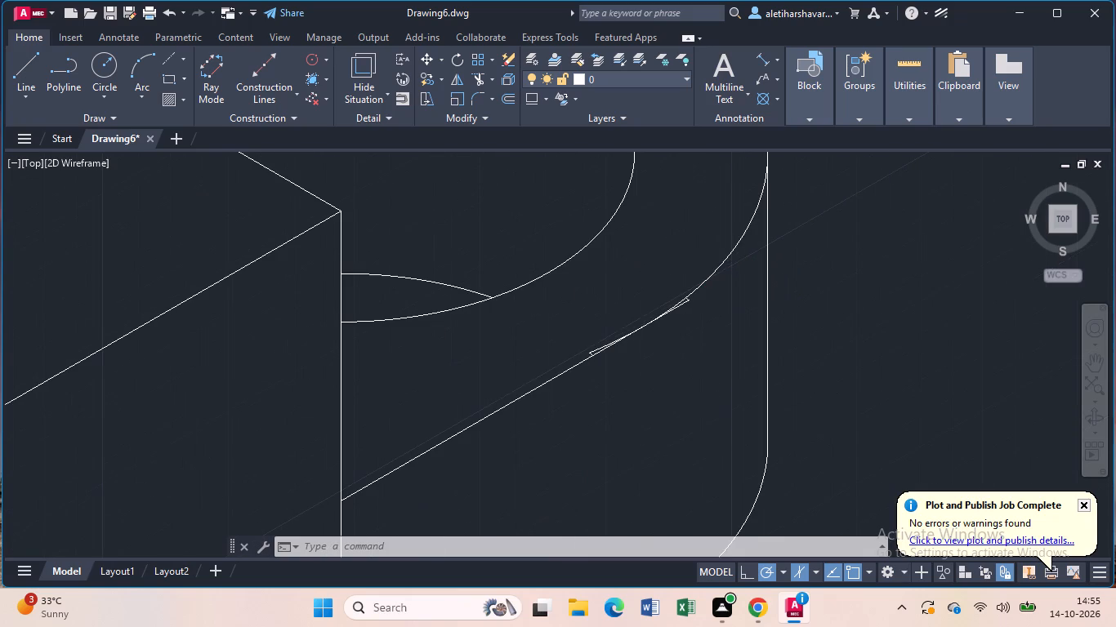
key("t")
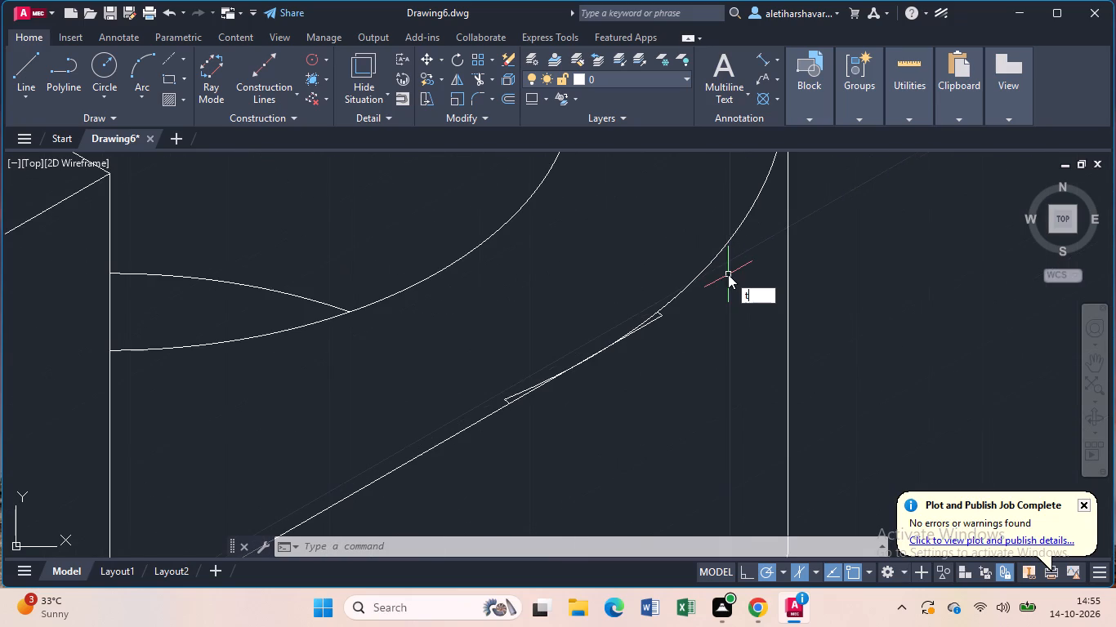
key("r")
key("Return")
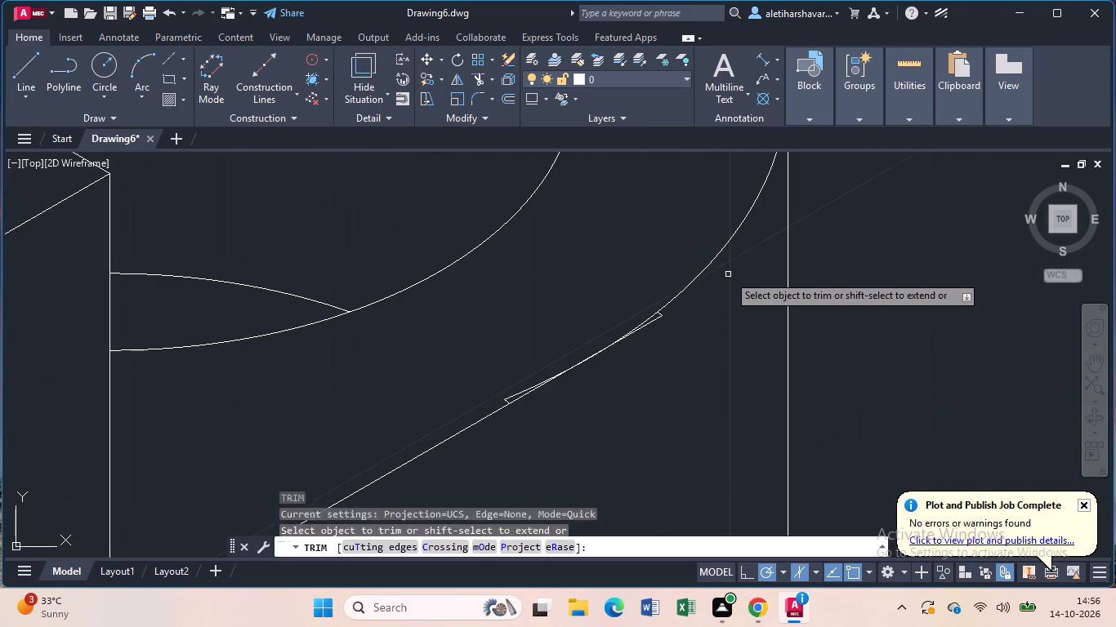
left_click(654, 324)
left_click(661, 318)
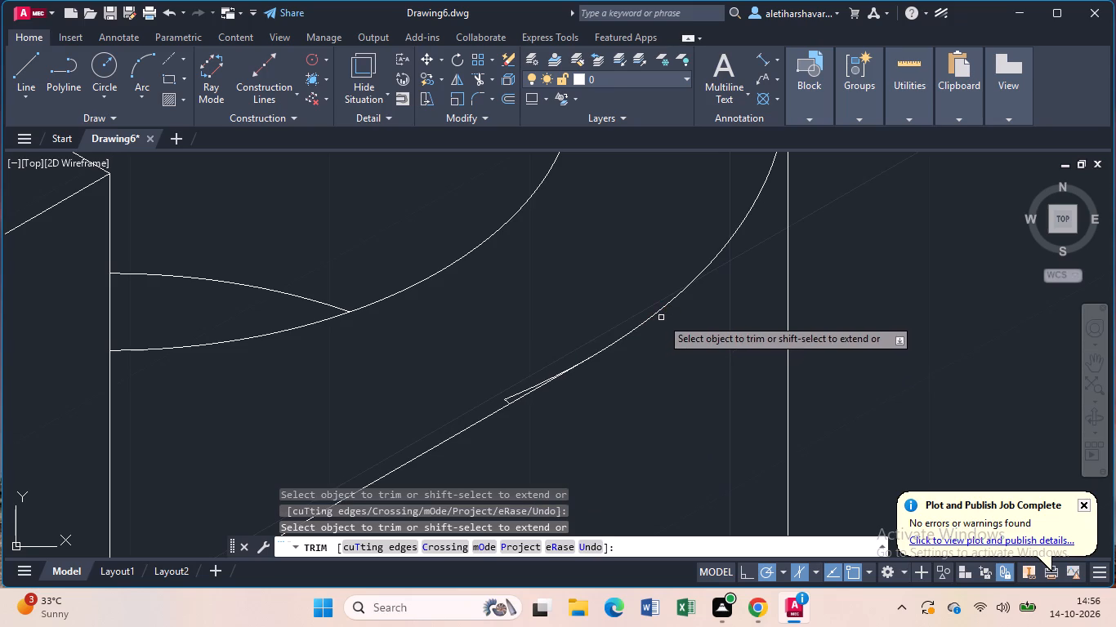
left_click(508, 398)
left_click(518, 390)
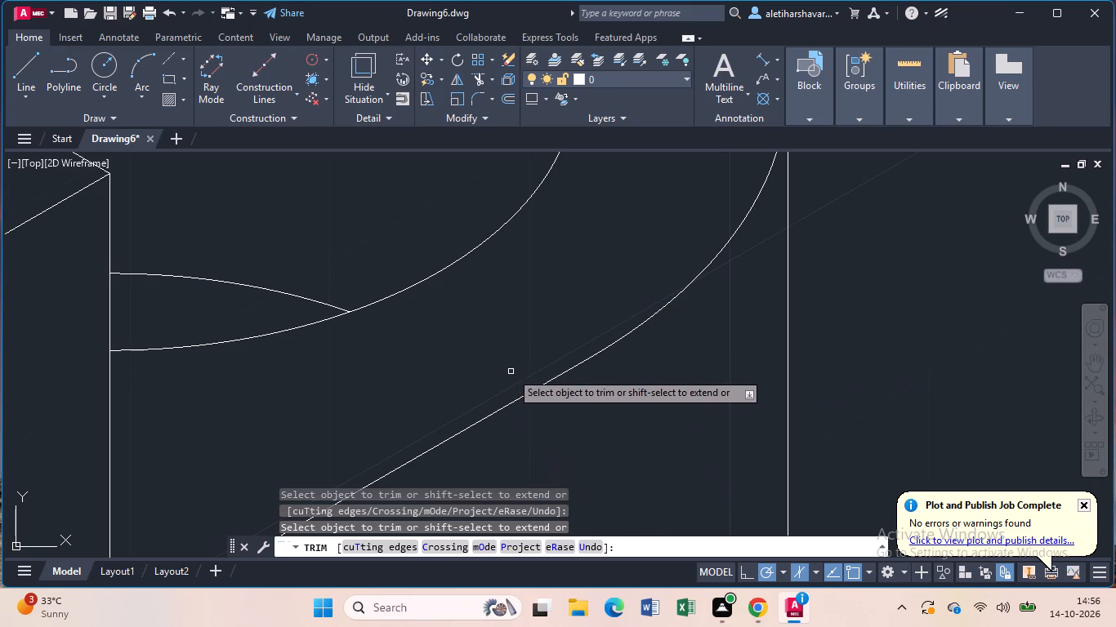
scroll(508, 359, "up", 1)
scroll(508, 359, "down", 1)
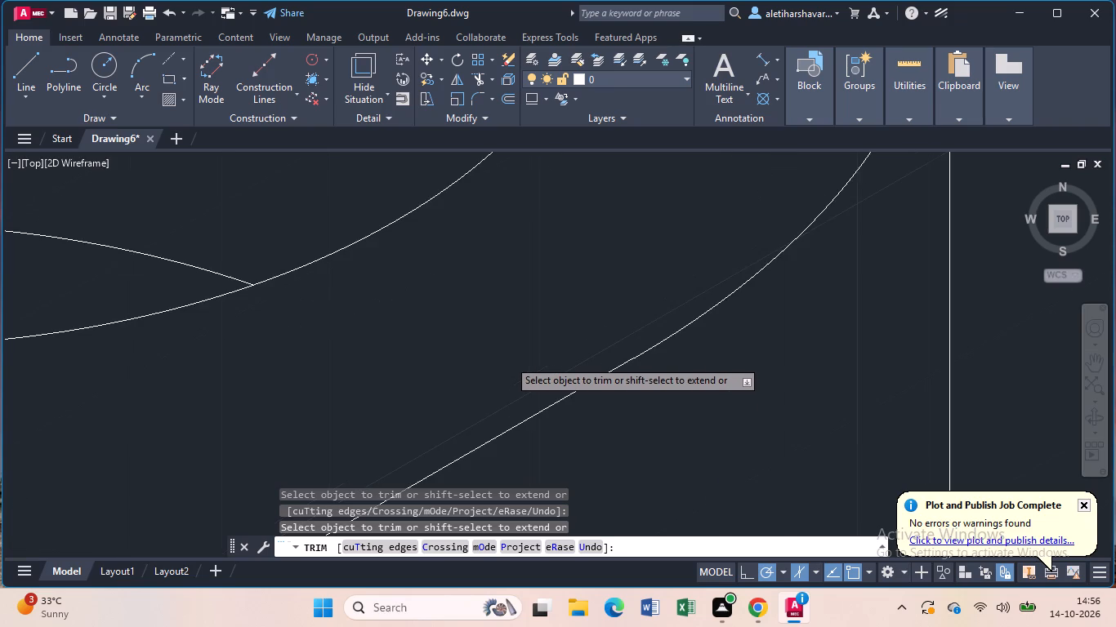
scroll(508, 359, "down", 2)
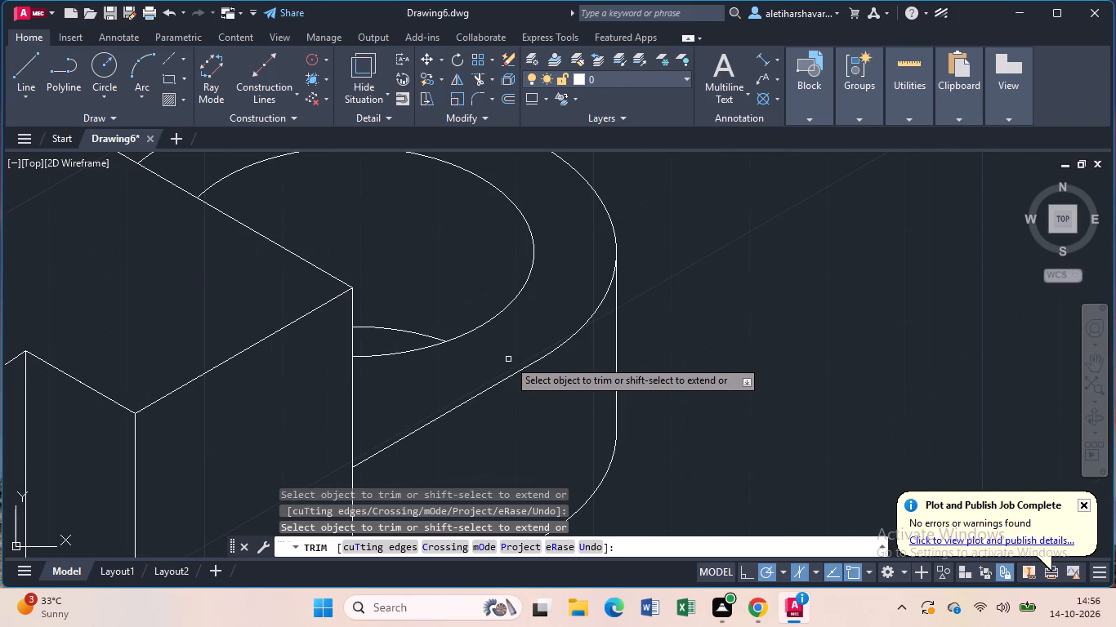
middle_click_drag(508, 359, 643, 371)
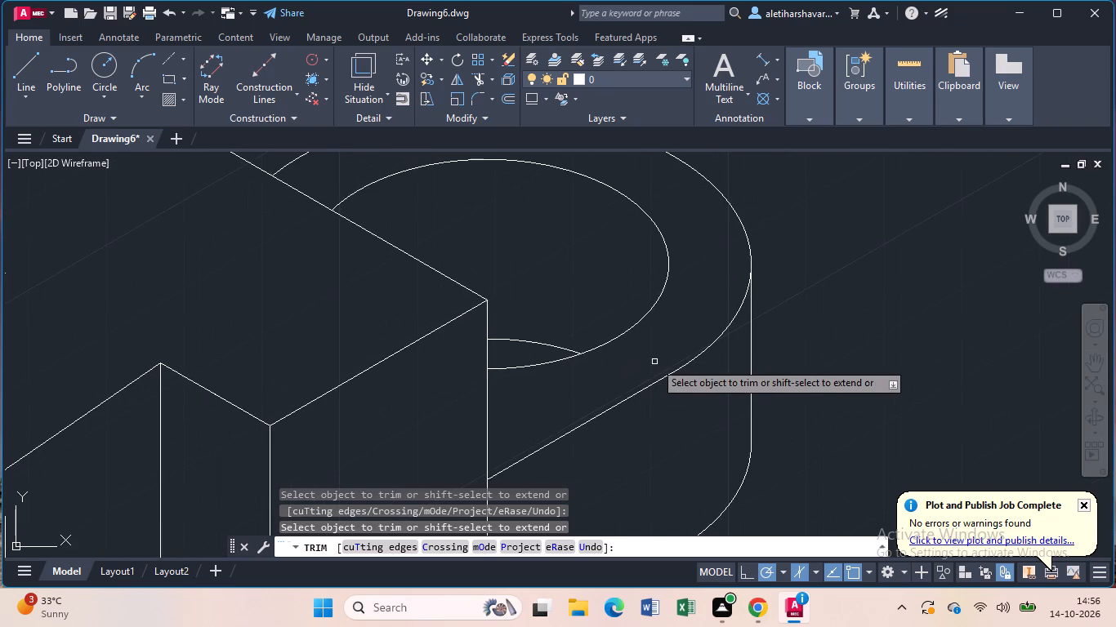
scroll(652, 362, "down", 2)
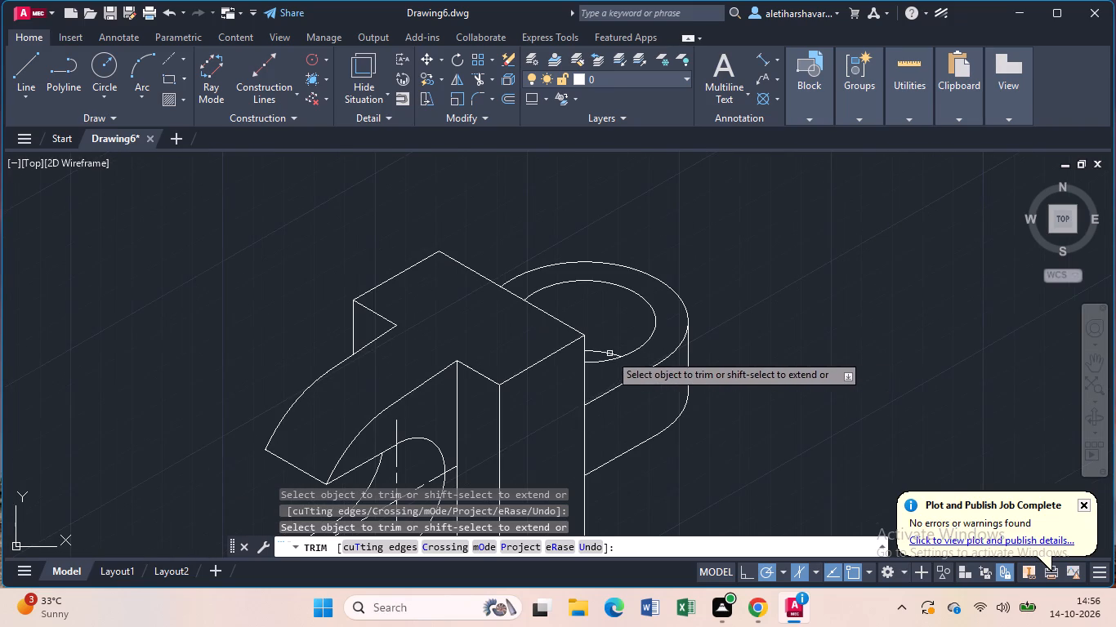
middle_click_drag(550, 418, 604, 325)
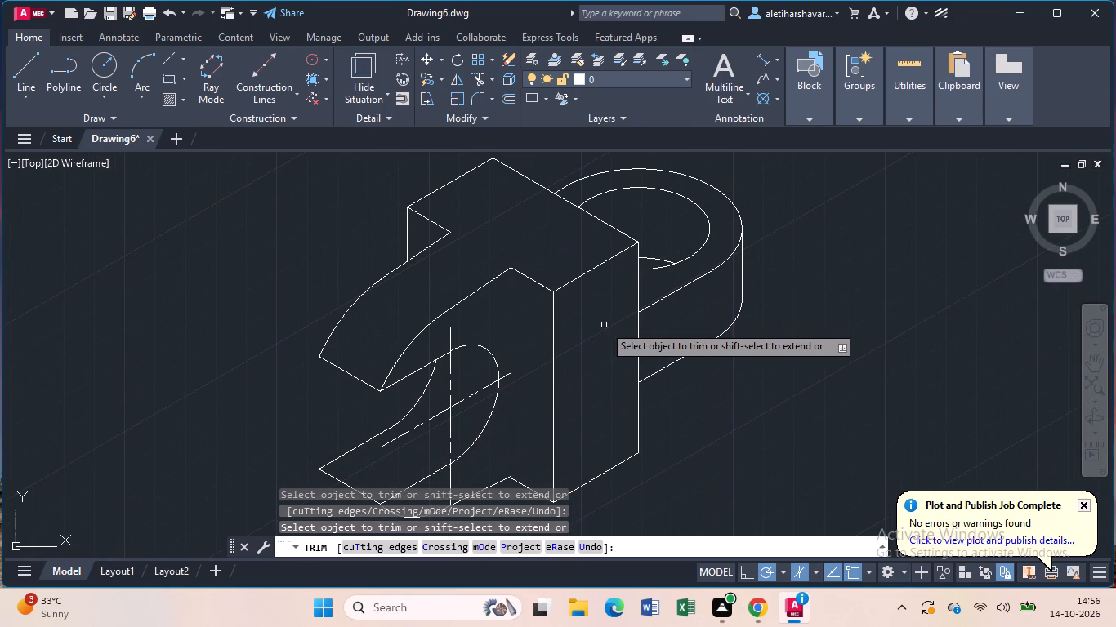
scroll(604, 325, "down", 1)
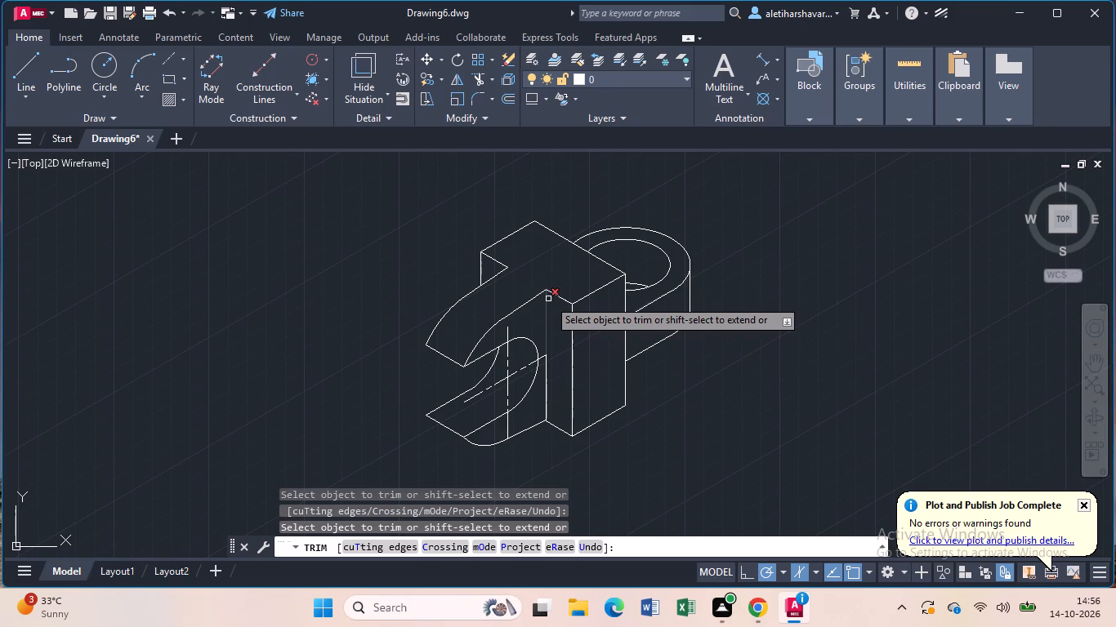
key("Escape")
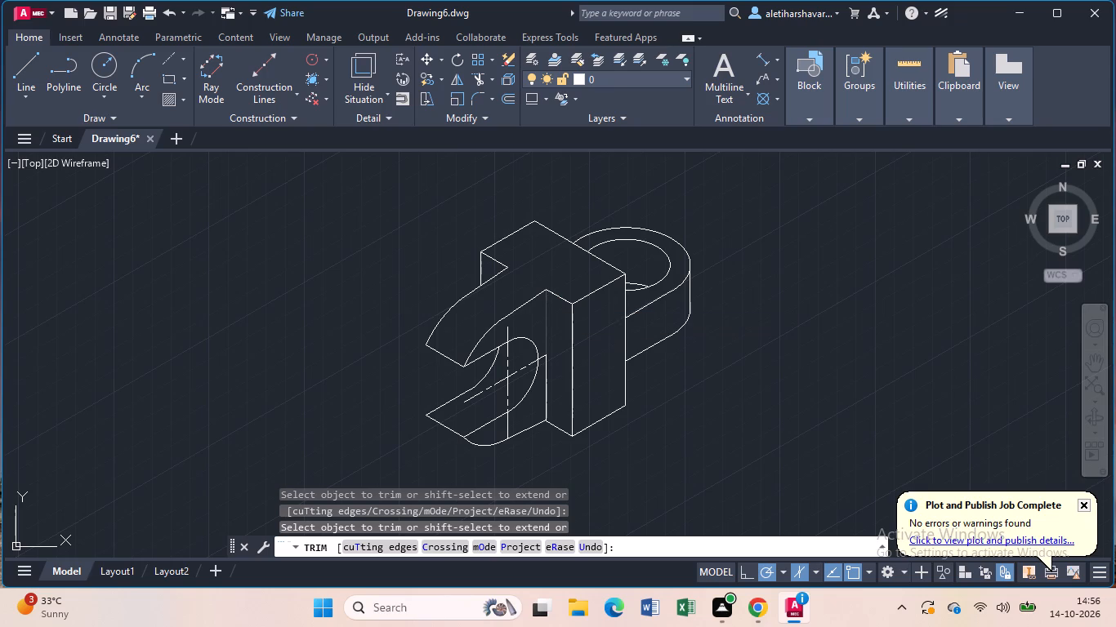
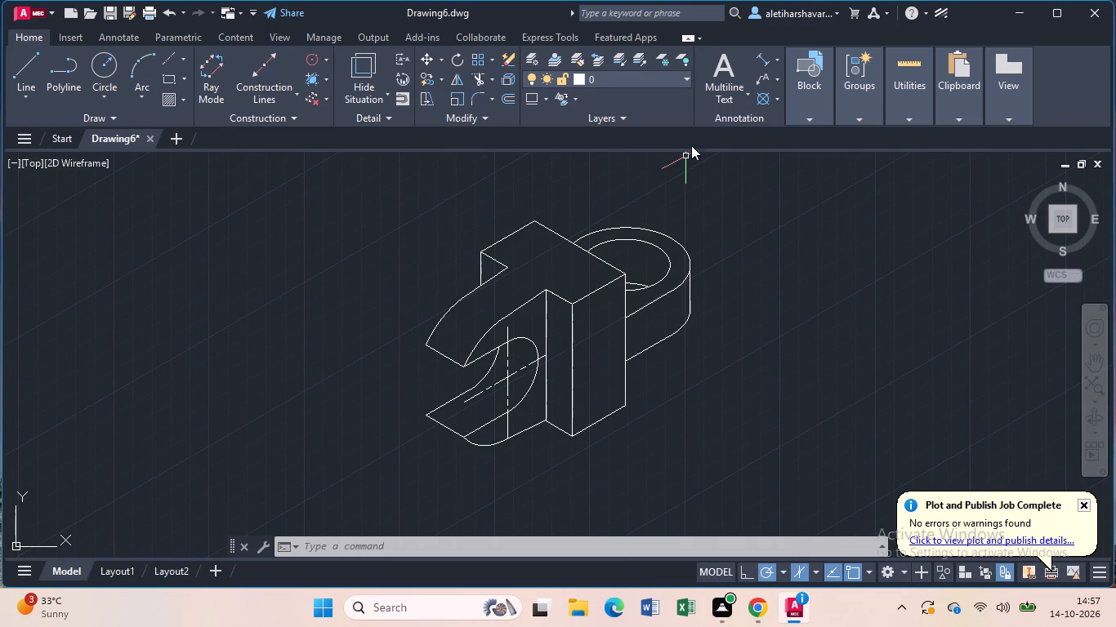
Add an aligned dimension across the lug's curved top face between its two edges, with its text overridden to 20.
left_click(767, 57)
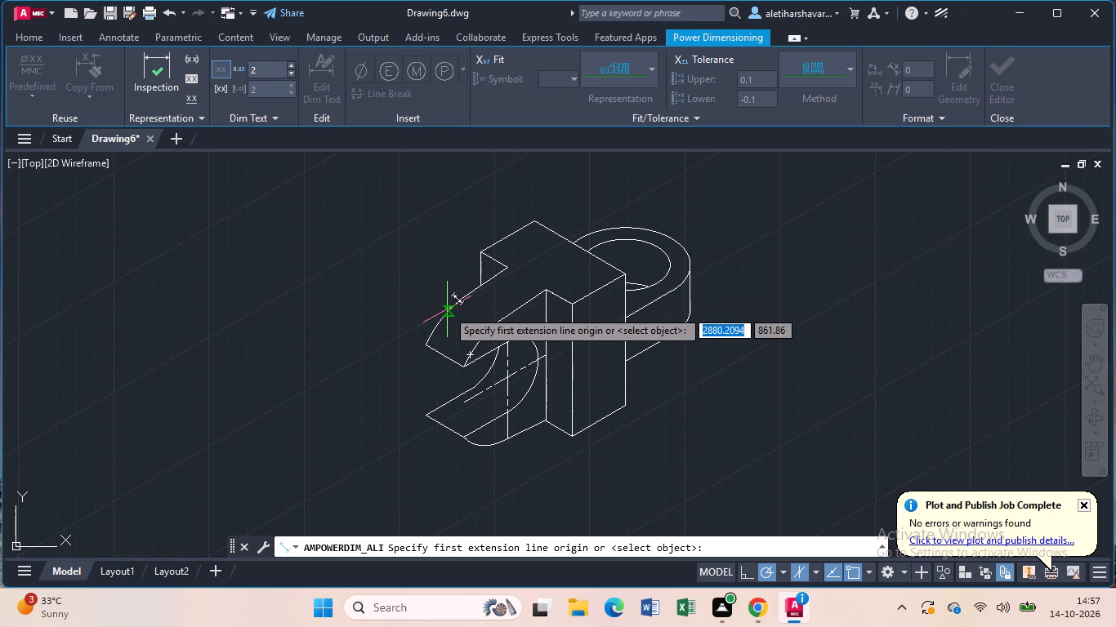
left_click(447, 309)
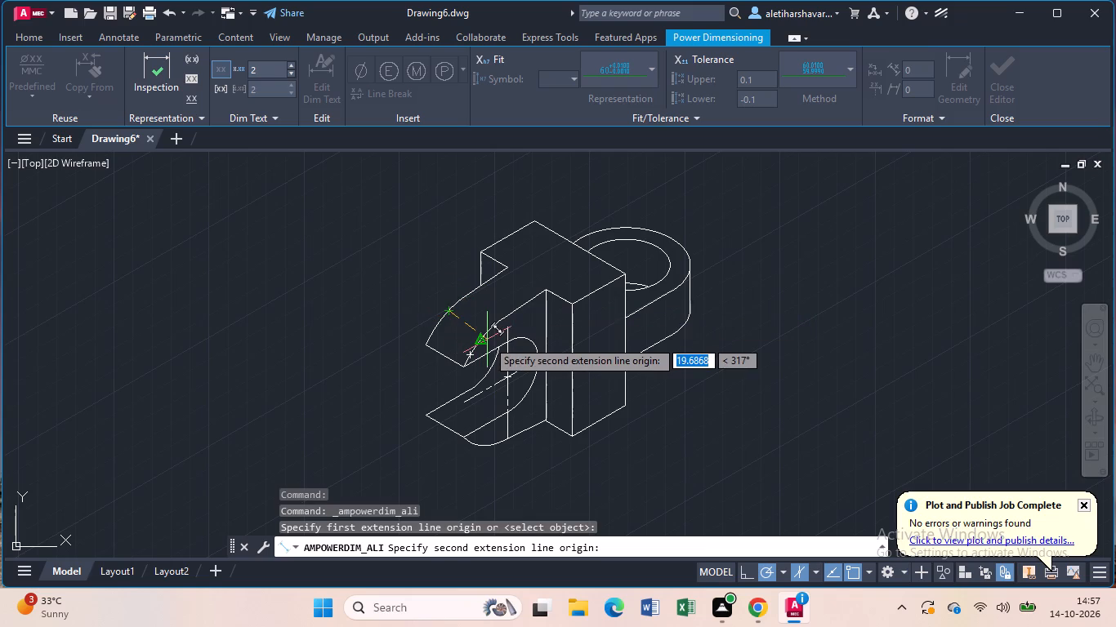
left_click(484, 334)
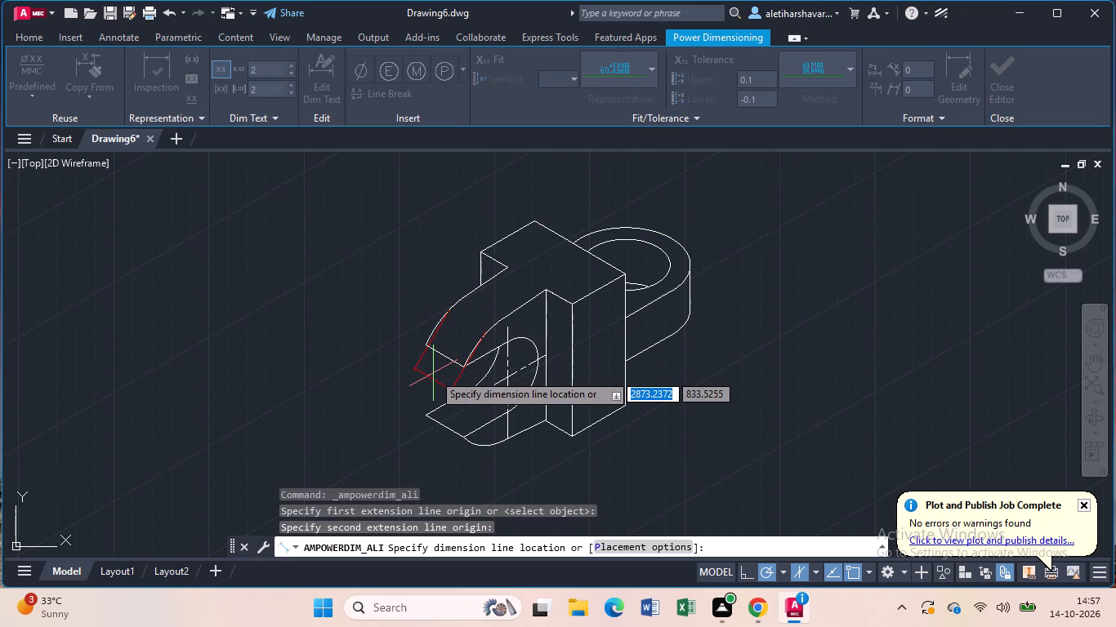
left_click(478, 327)
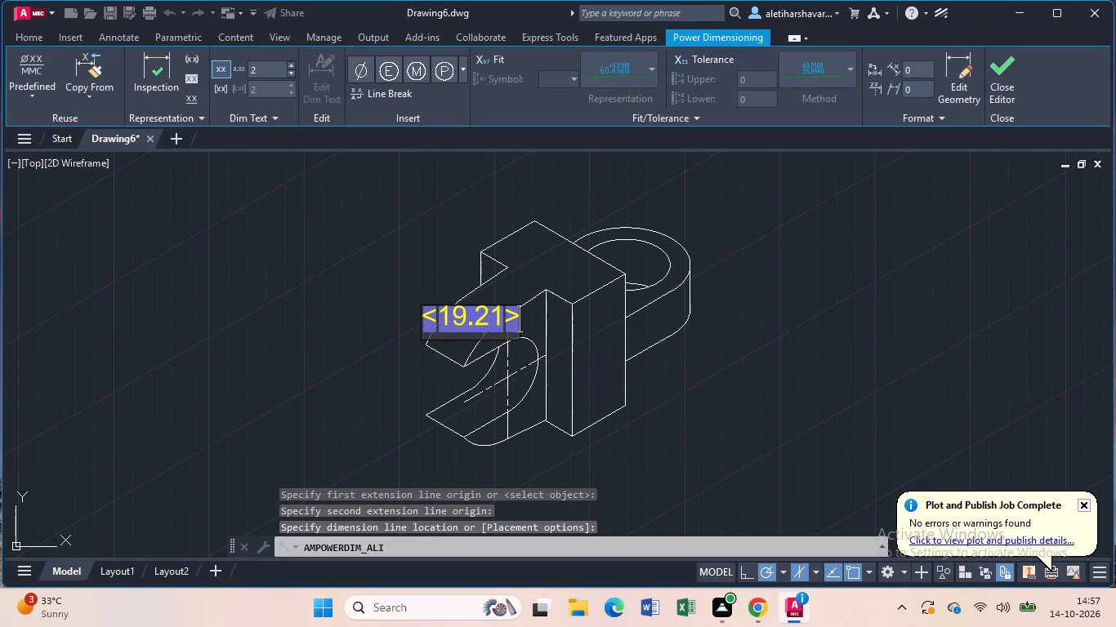
key("BackSpace")
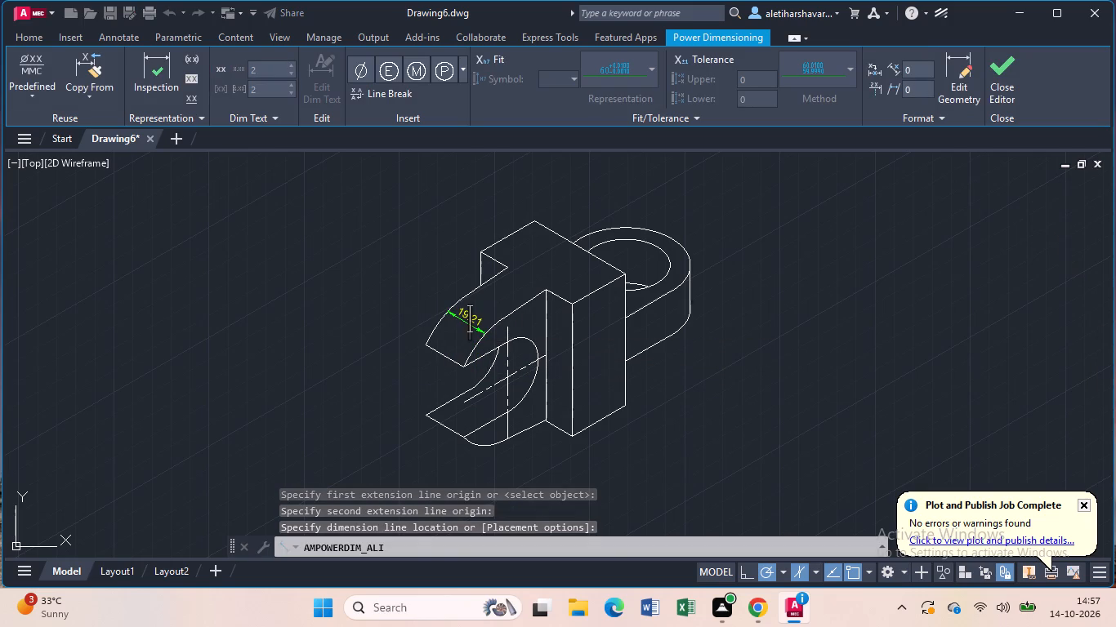
key("2")
key("0")
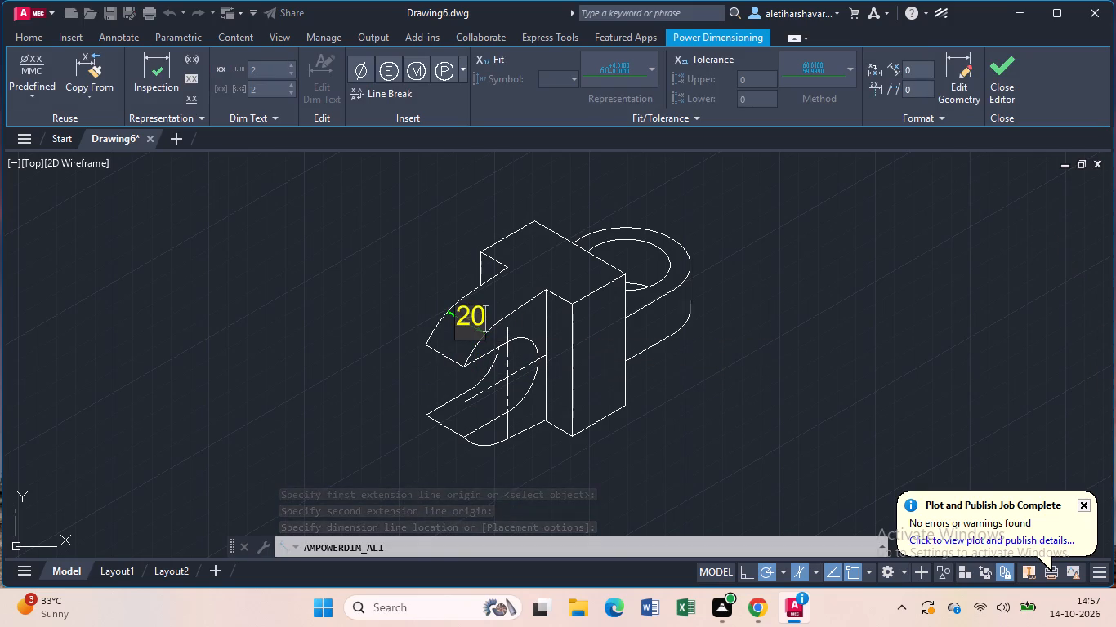
key("Return")
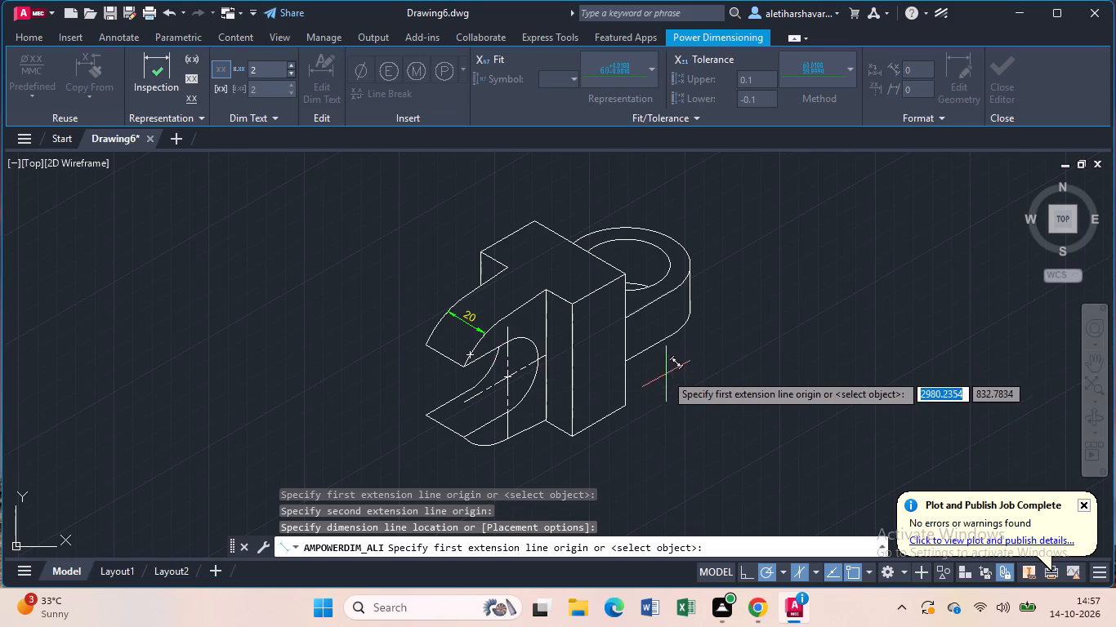
Add aligned dimensions to the block's long top edge beside the rounded end and to its front bottom edge.
left_click(531, 228)
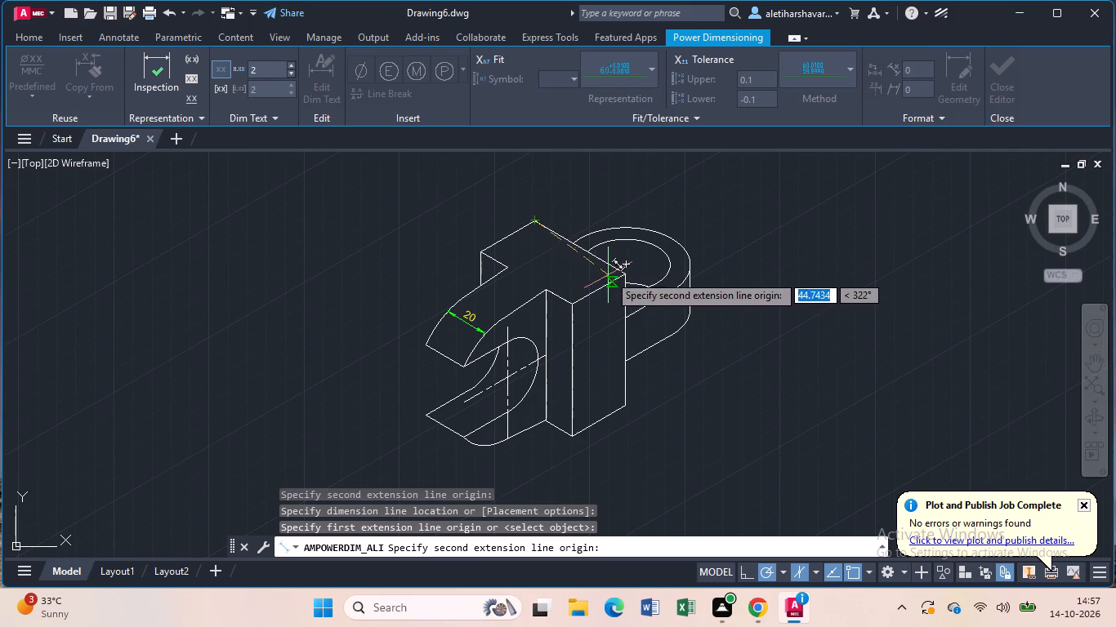
left_click(618, 272)
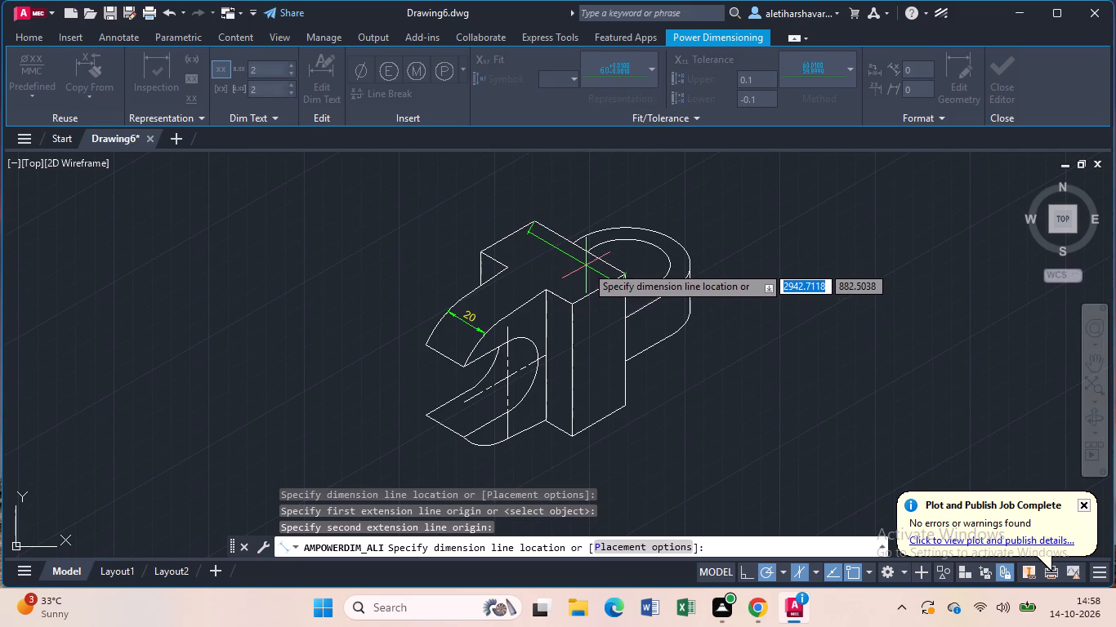
left_click(586, 260)
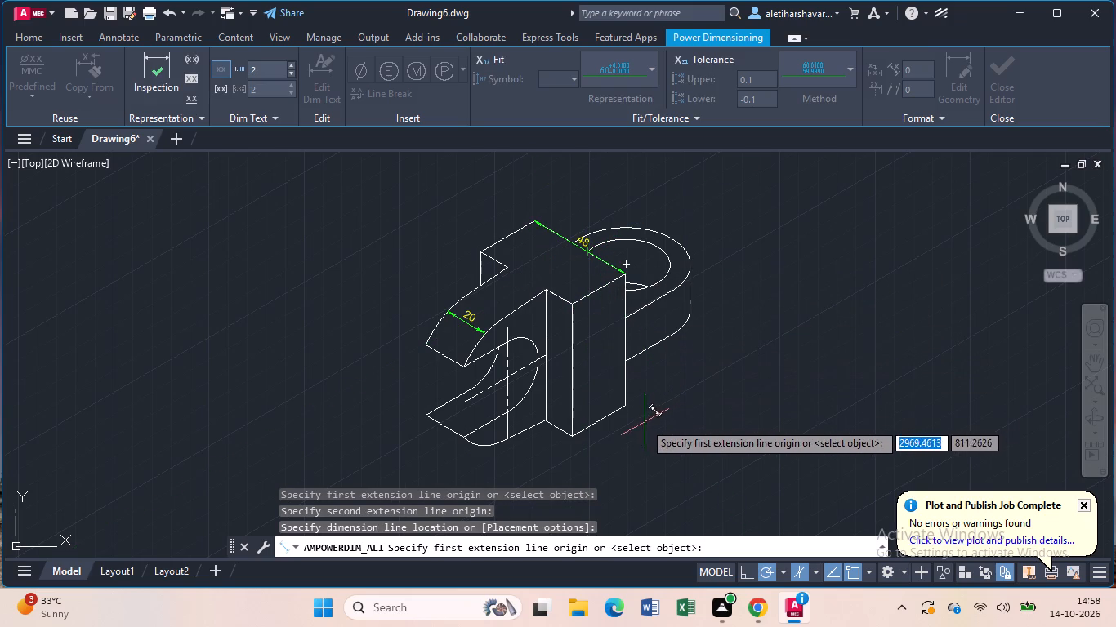
left_click(574, 435)
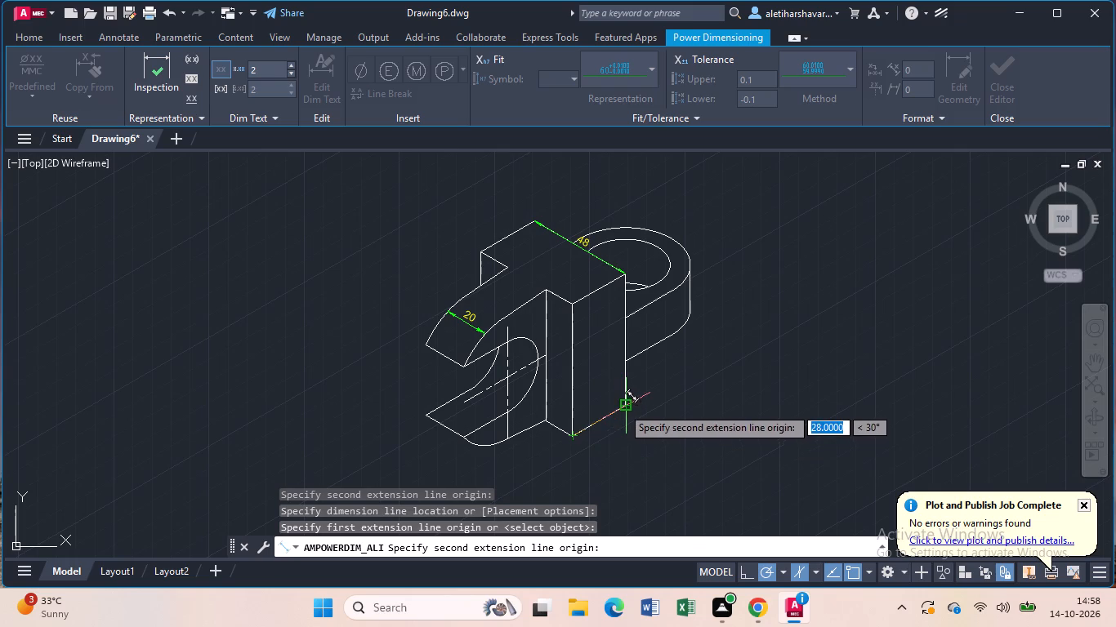
left_click(622, 407)
left_click(635, 420)
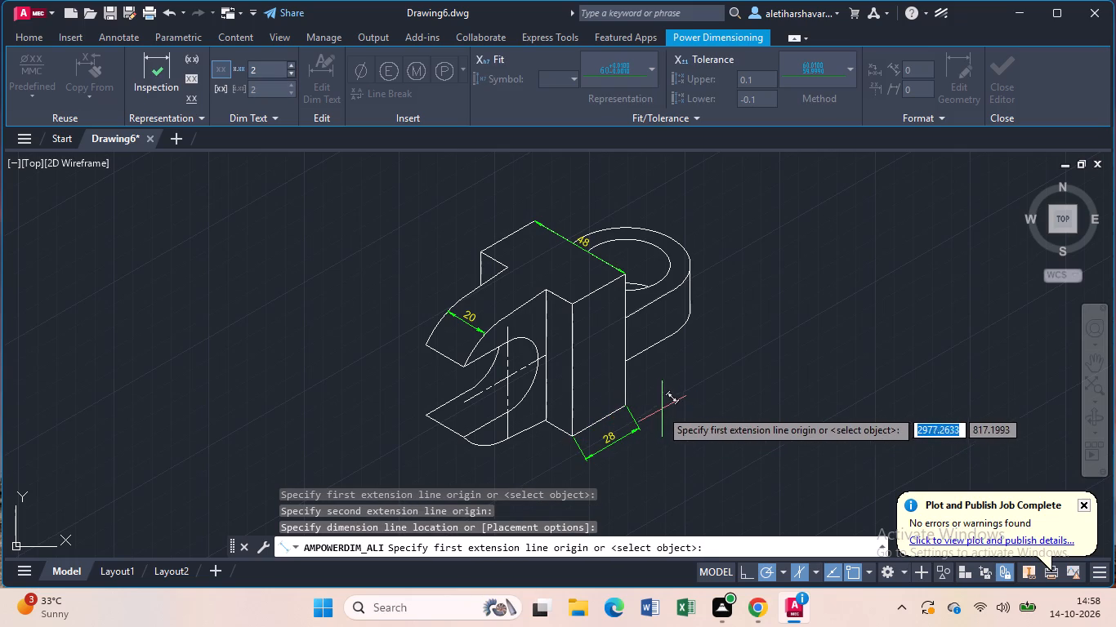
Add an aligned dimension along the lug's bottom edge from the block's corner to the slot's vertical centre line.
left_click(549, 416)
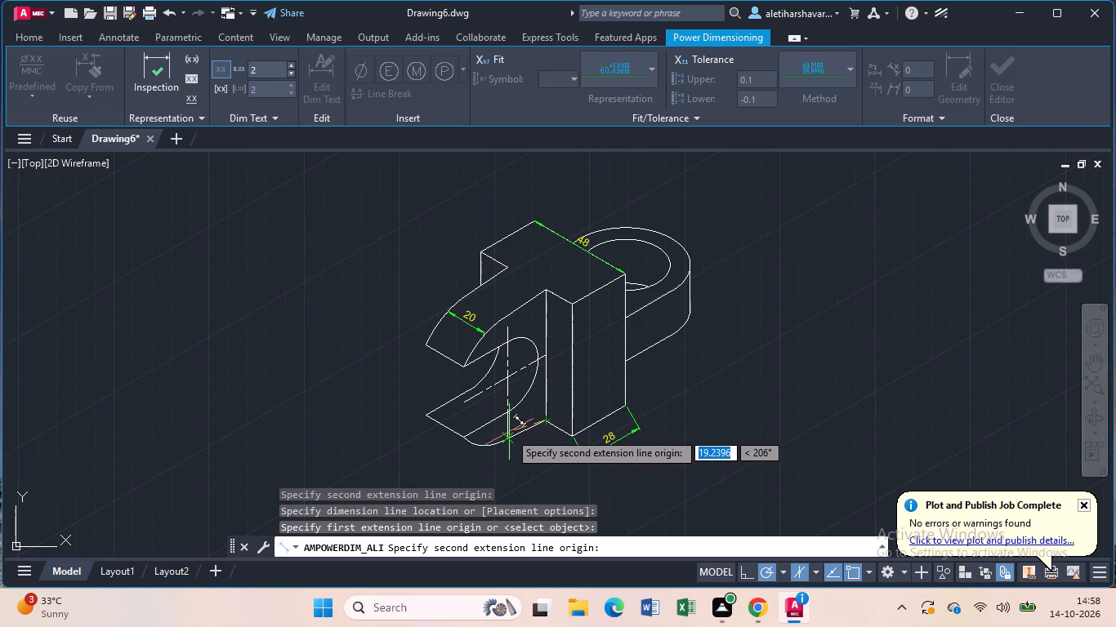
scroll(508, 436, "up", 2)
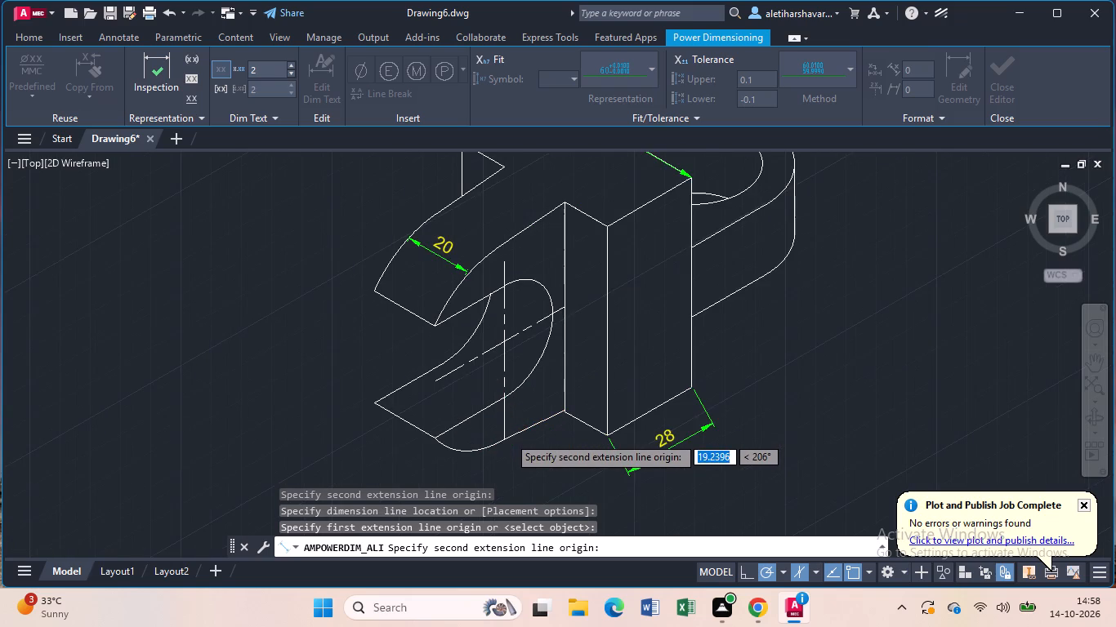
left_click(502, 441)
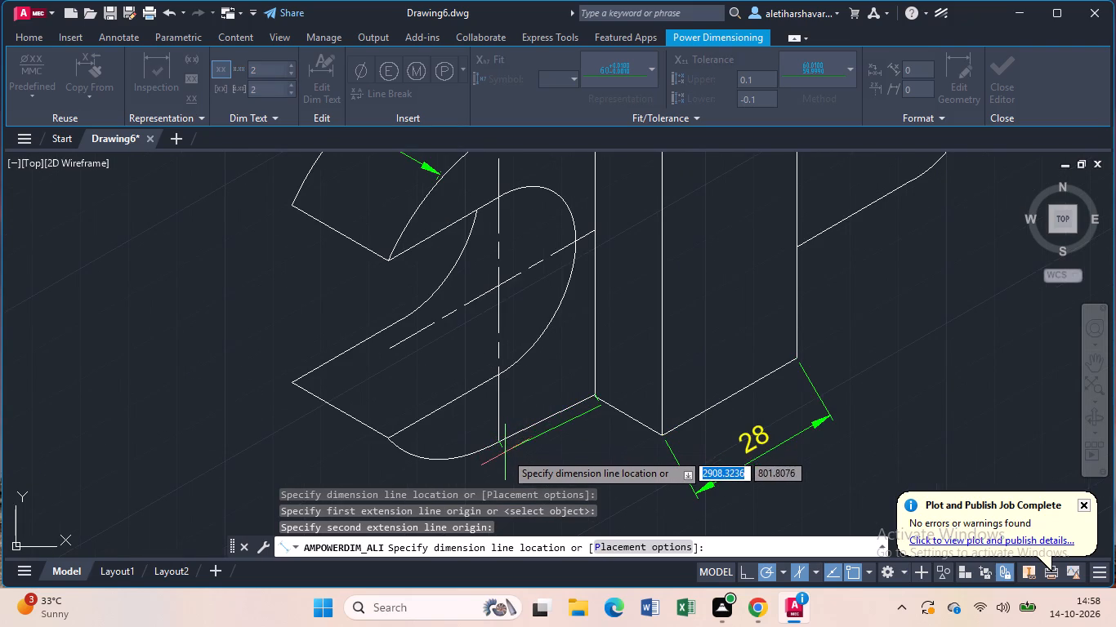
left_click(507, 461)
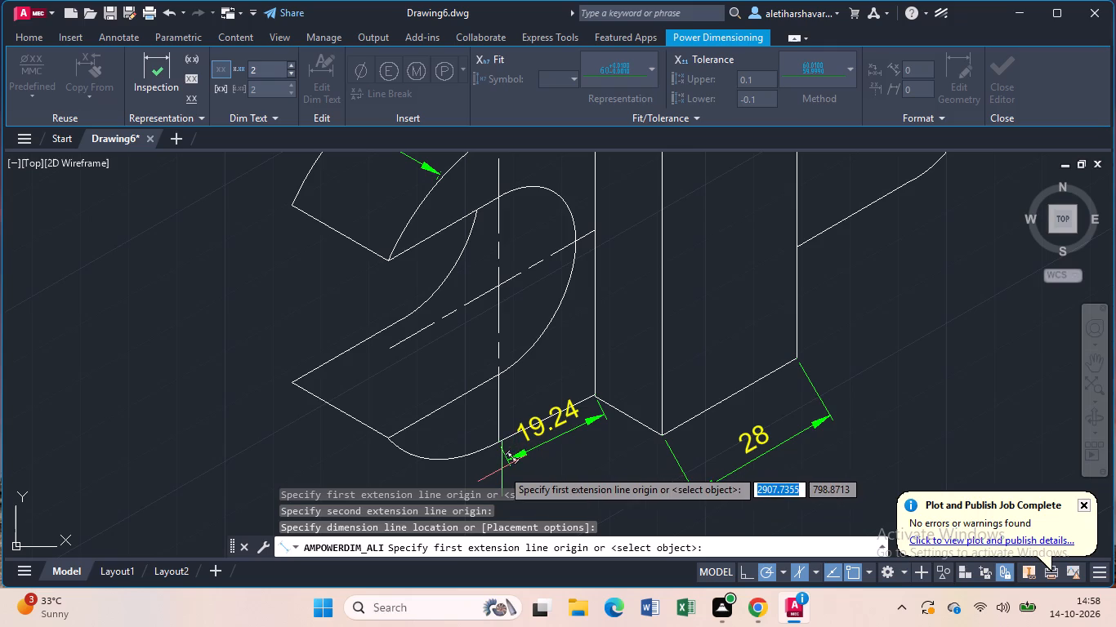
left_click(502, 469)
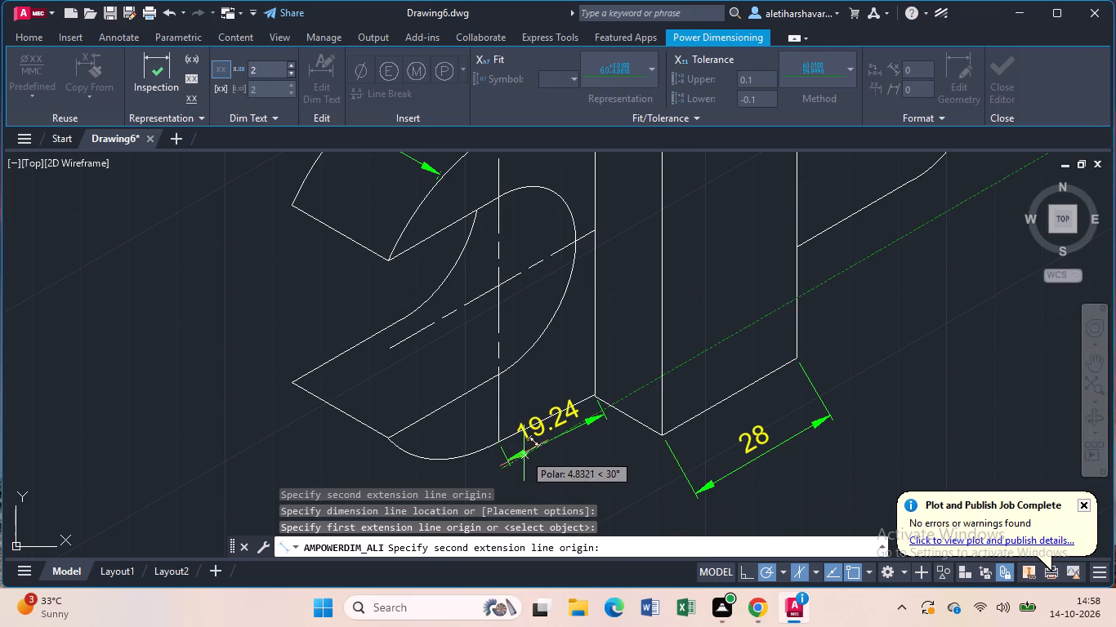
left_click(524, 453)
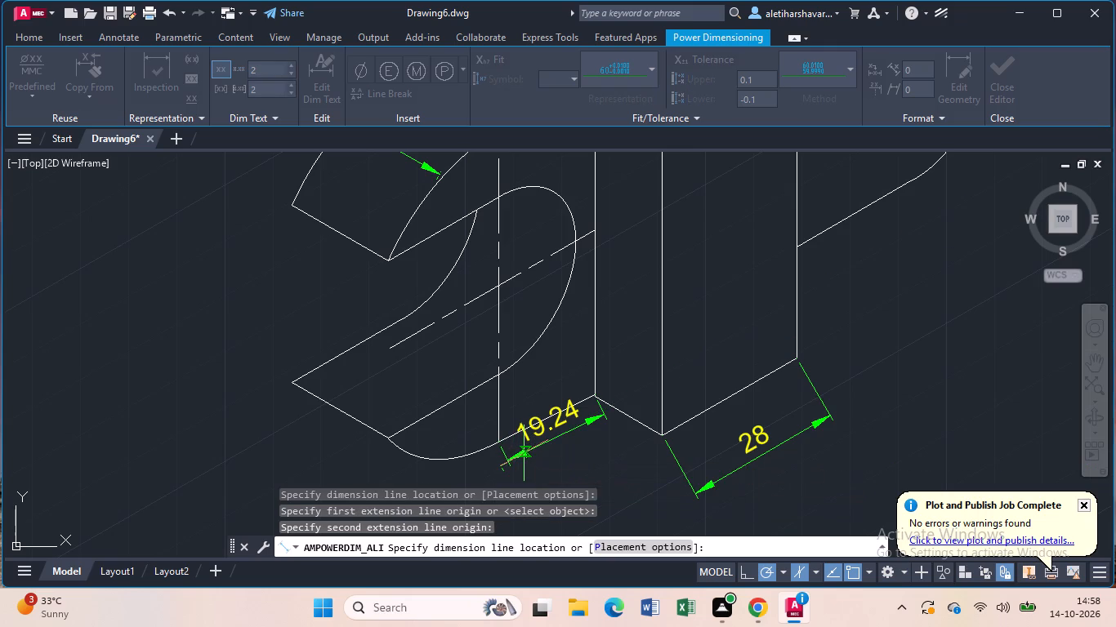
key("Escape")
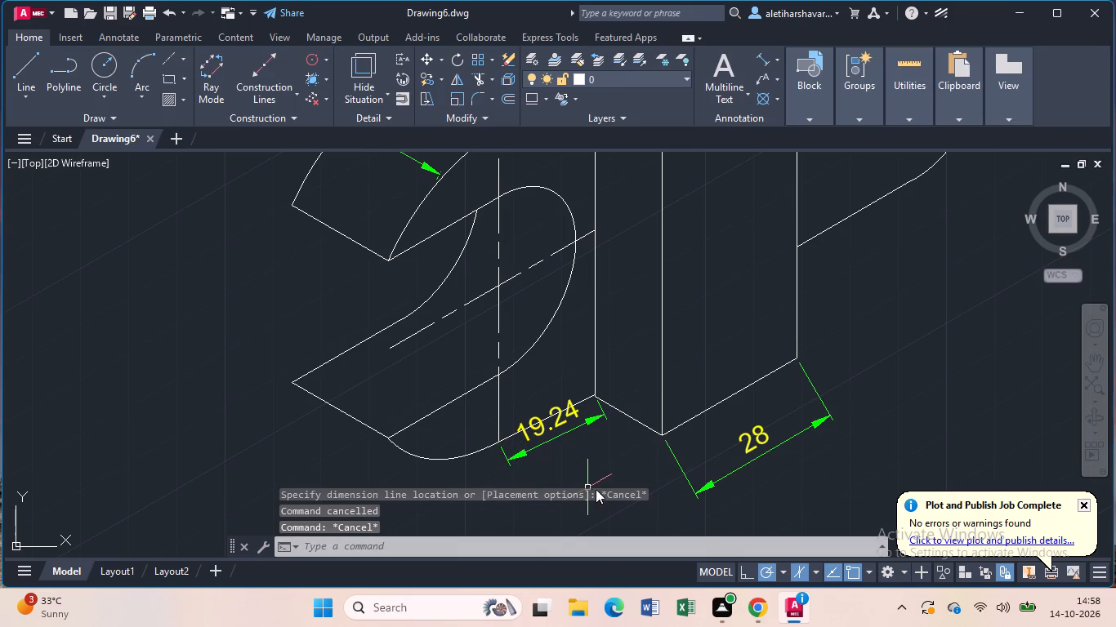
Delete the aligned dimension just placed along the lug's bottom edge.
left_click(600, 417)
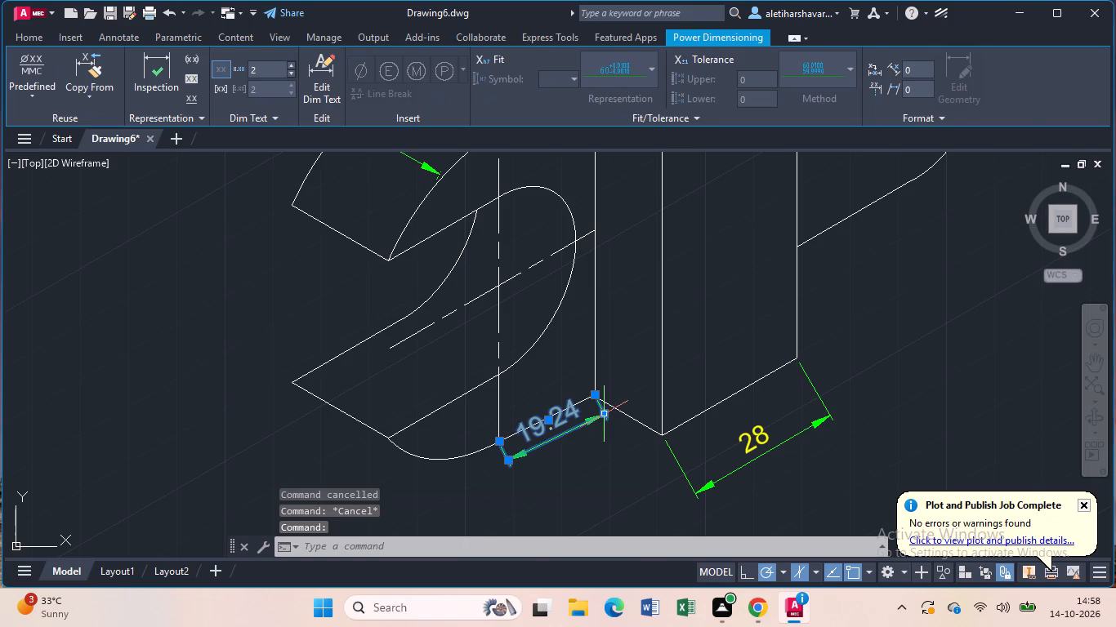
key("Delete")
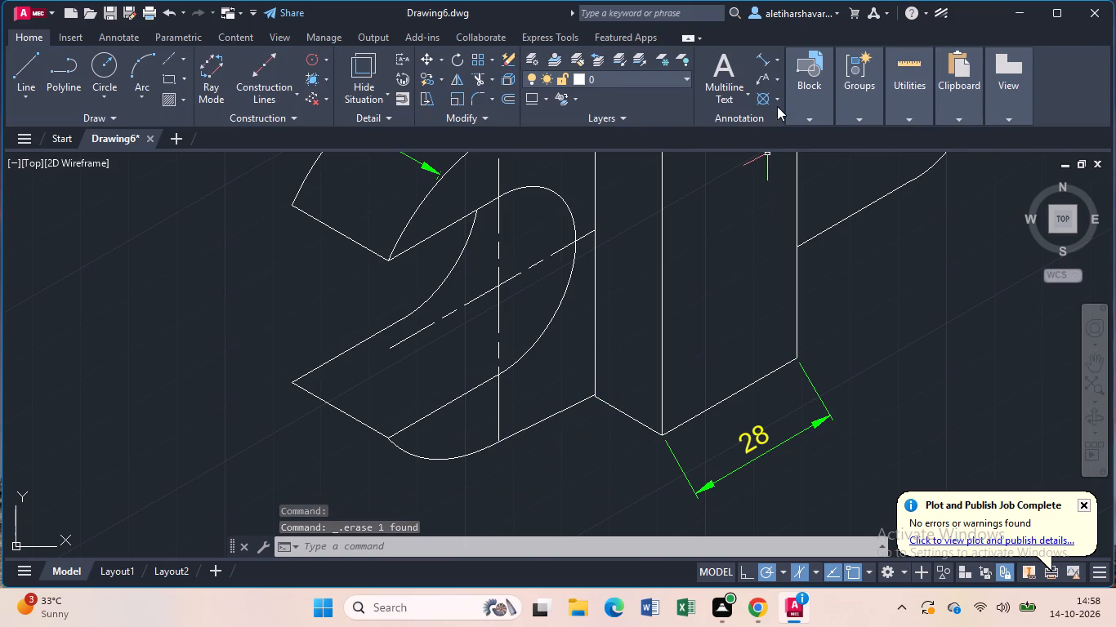
Dimension the lug's bottom edge from the slot's vertical centre line to the block's corner, with its text overridden to 20.
left_click(766, 56)
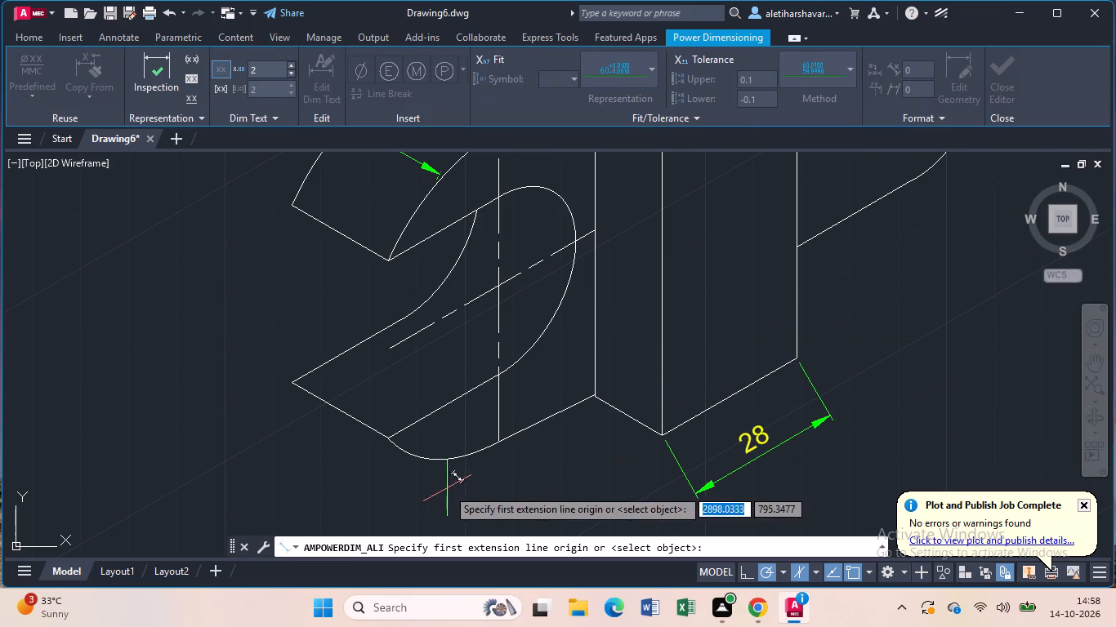
left_click(501, 444)
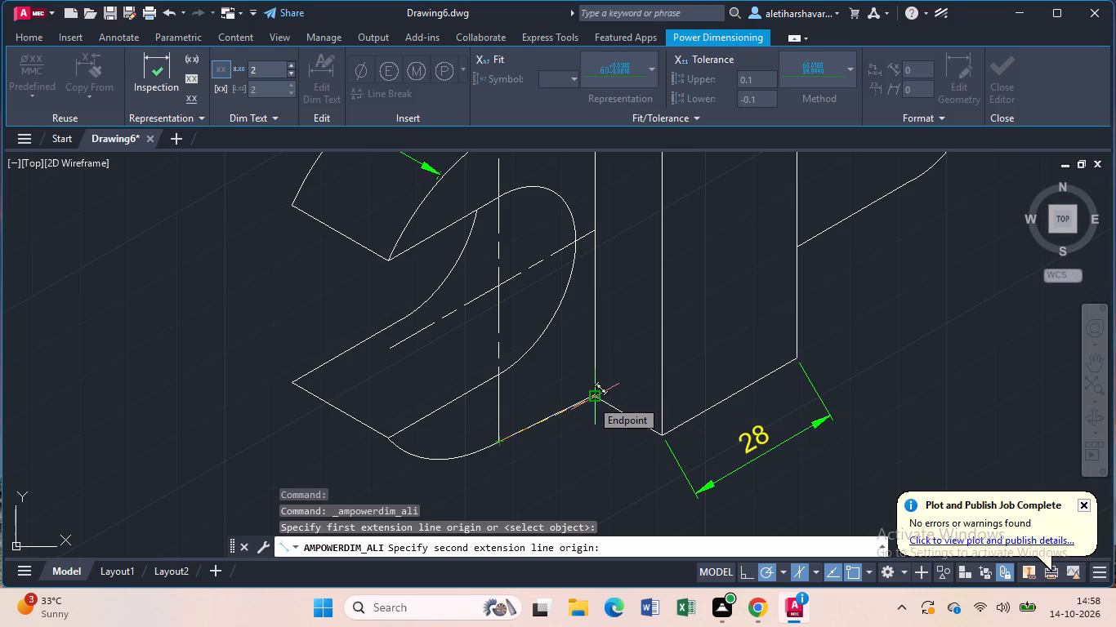
scroll(587, 398, "up", 2)
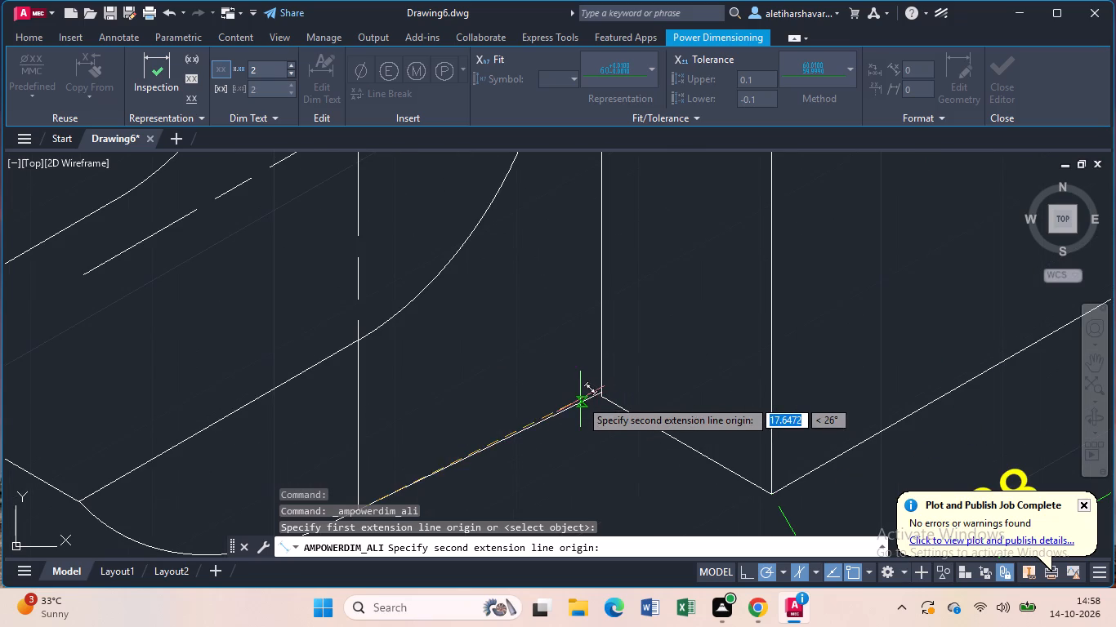
left_click(596, 397)
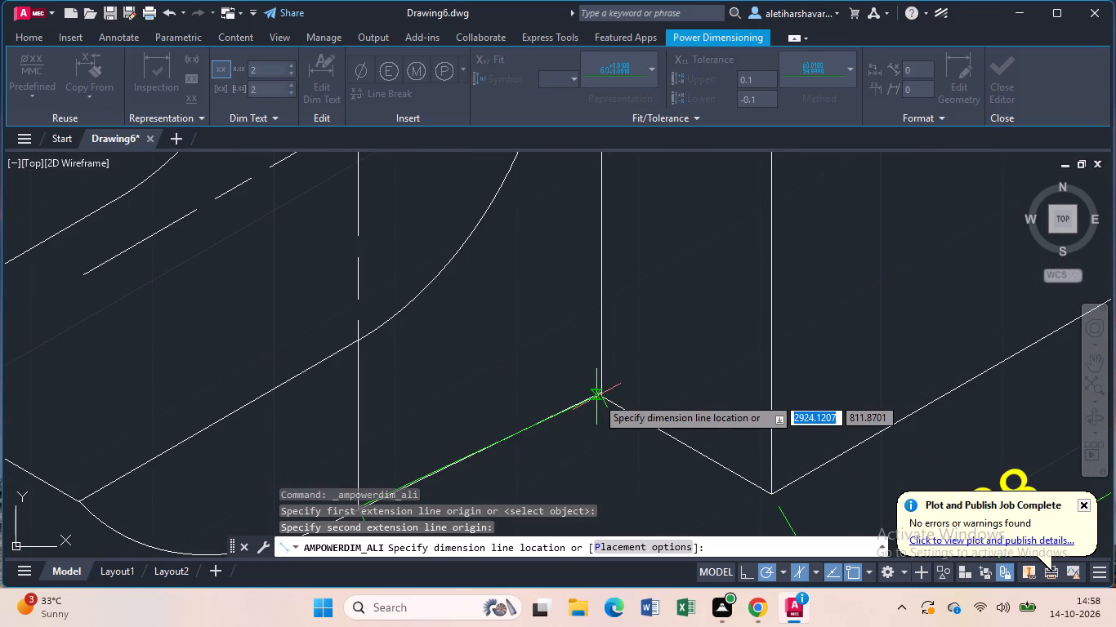
left_click(603, 431)
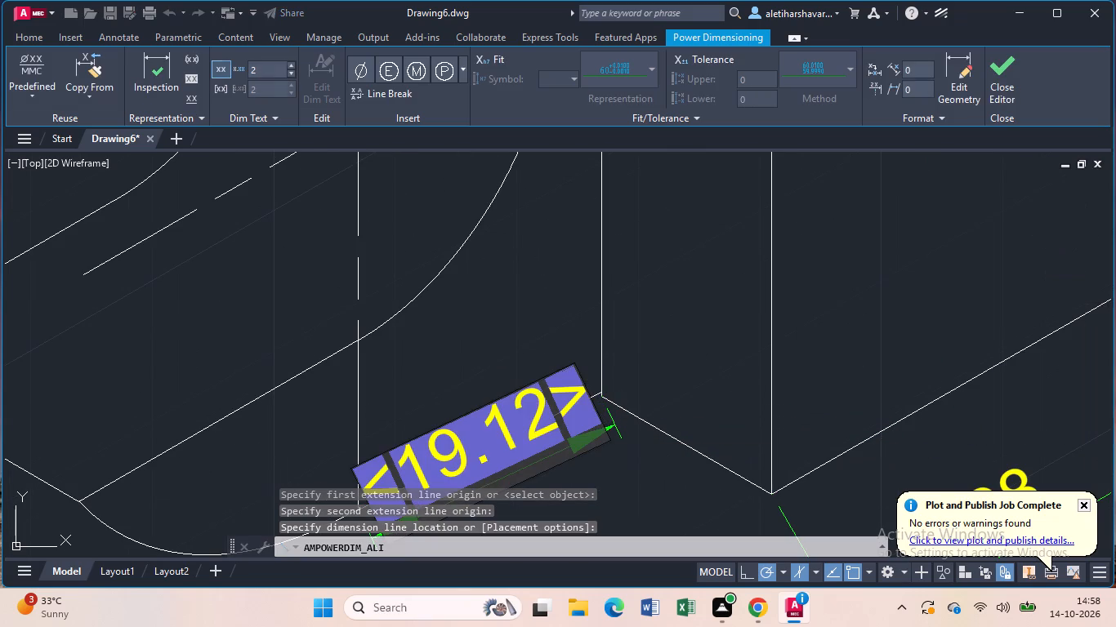
key("BackSpace")
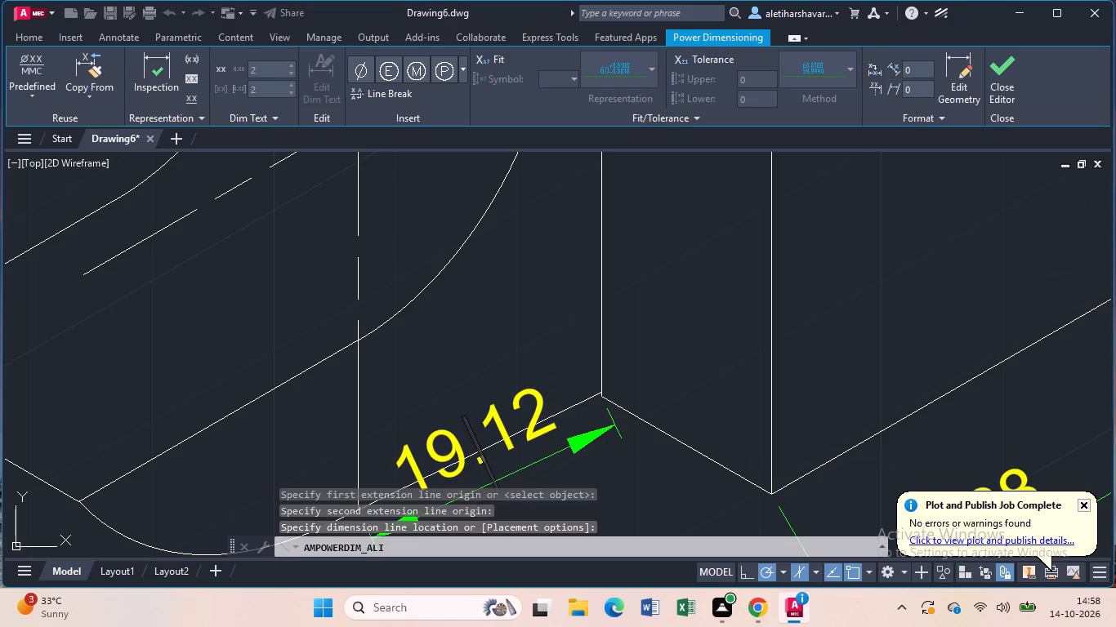
key("2")
key("0")
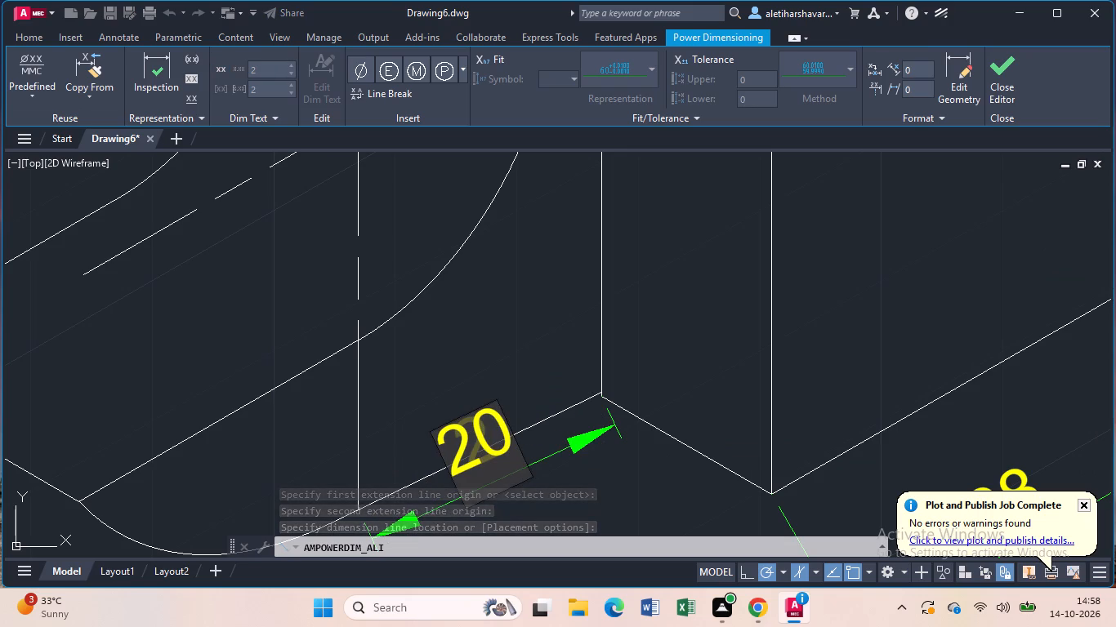
key("Return")
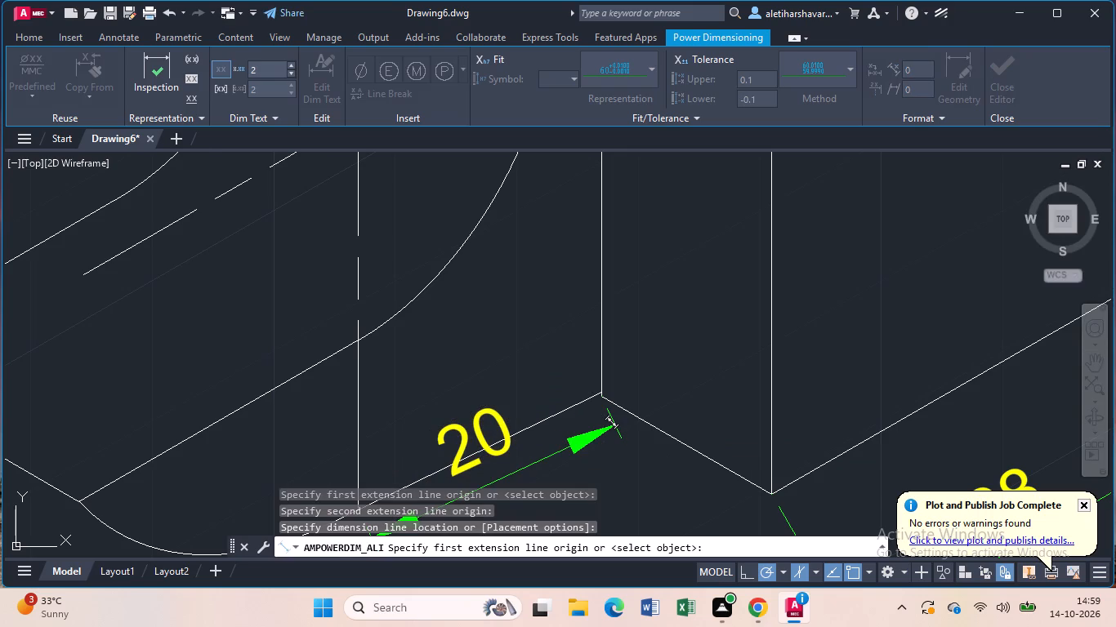
scroll(601, 433, "down", 3)
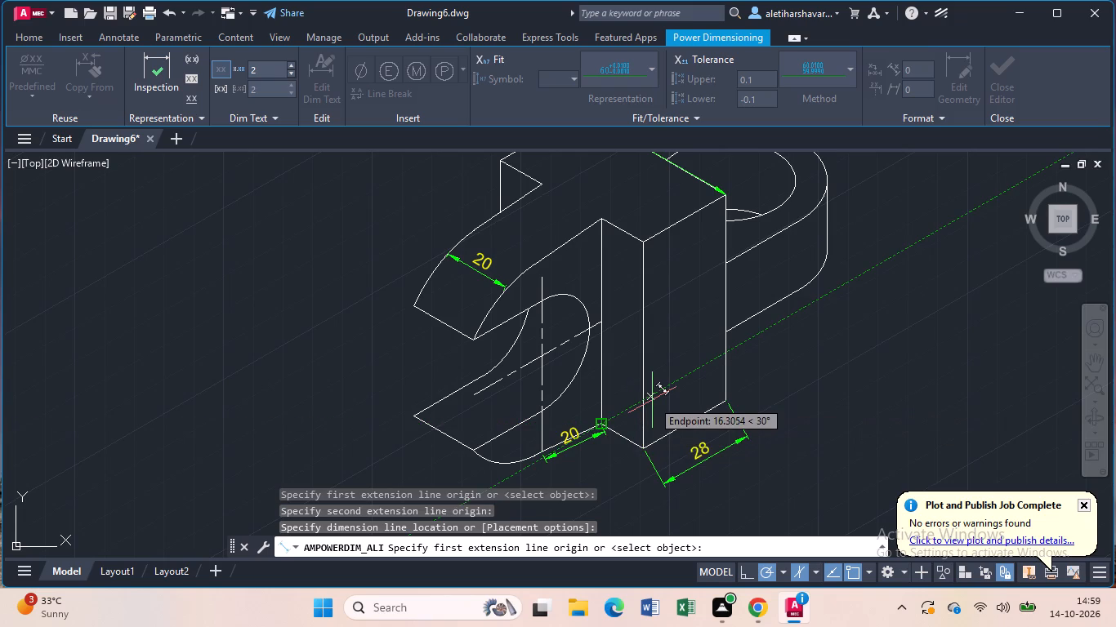
key("Escape")
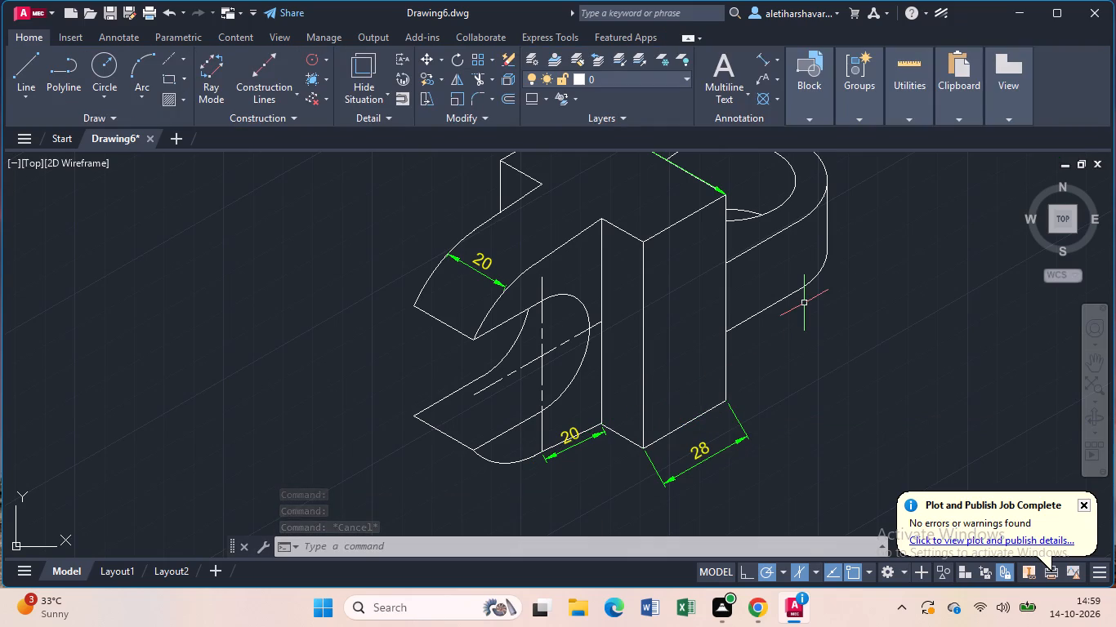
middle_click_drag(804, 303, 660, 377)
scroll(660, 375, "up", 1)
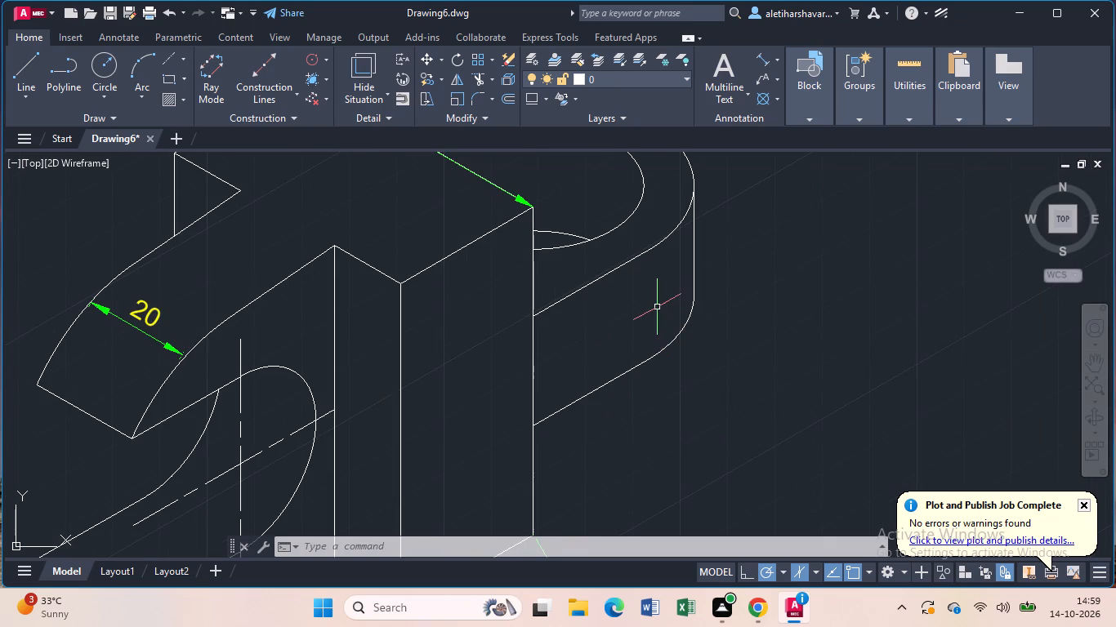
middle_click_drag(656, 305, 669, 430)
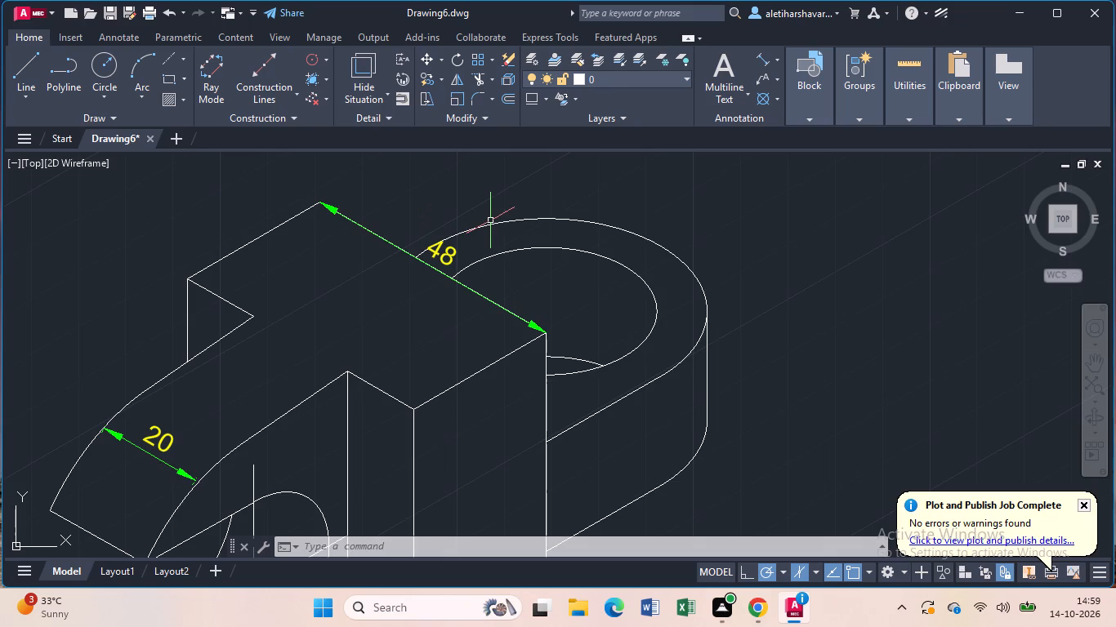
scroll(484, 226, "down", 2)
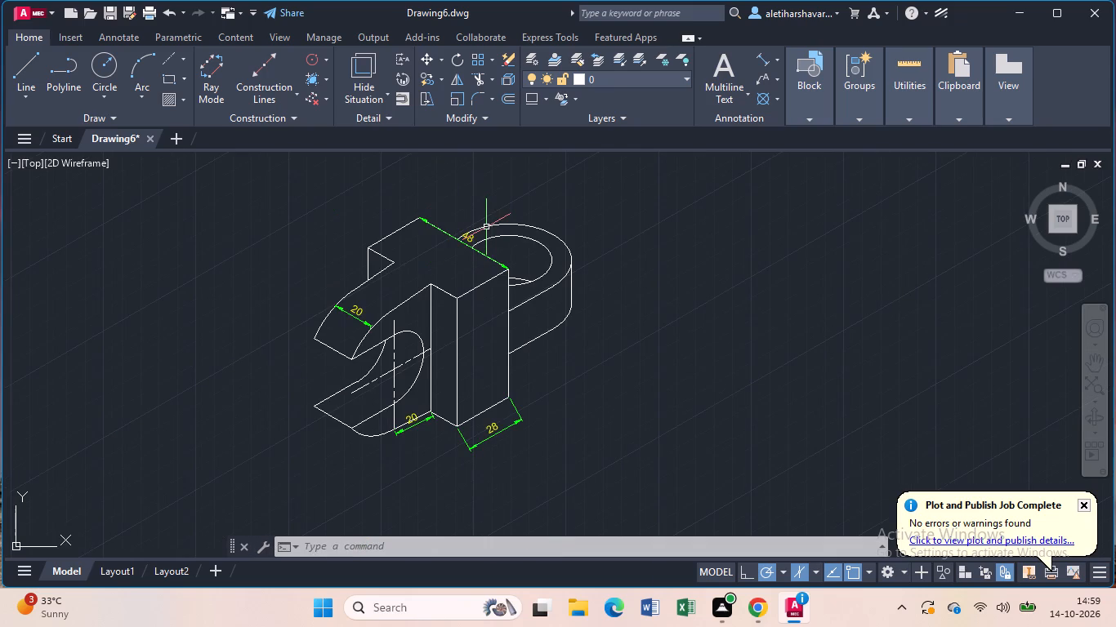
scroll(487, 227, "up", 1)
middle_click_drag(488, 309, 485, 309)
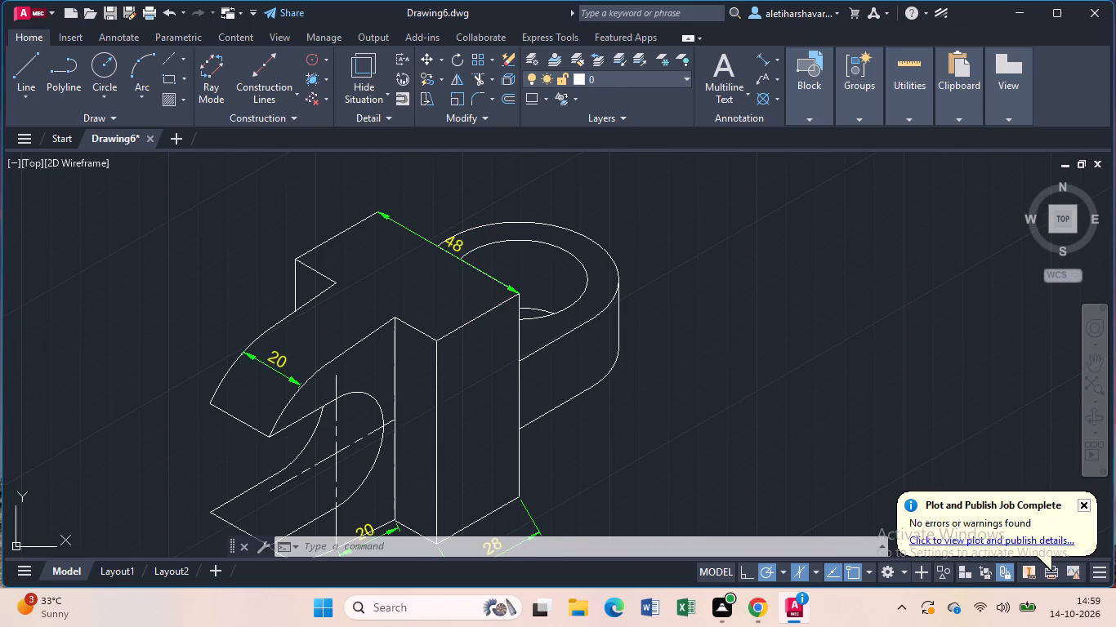
Add an aligned dimension to the rounded end's vertical thickness where it meets the block's edge.
middle_click_drag(485, 309, 470, 265)
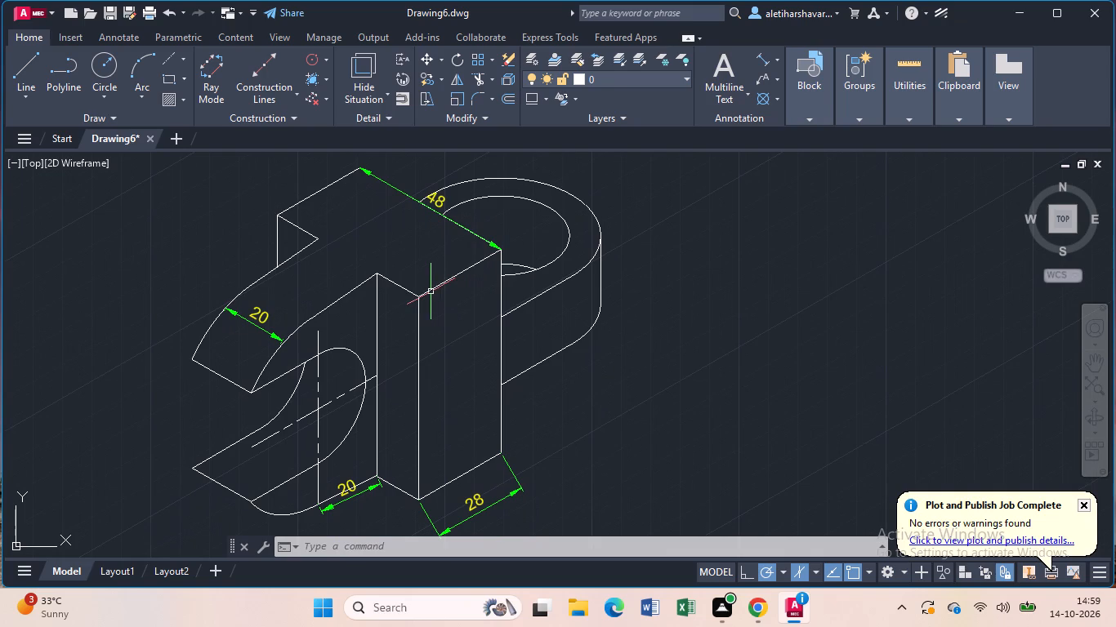
left_click(761, 53)
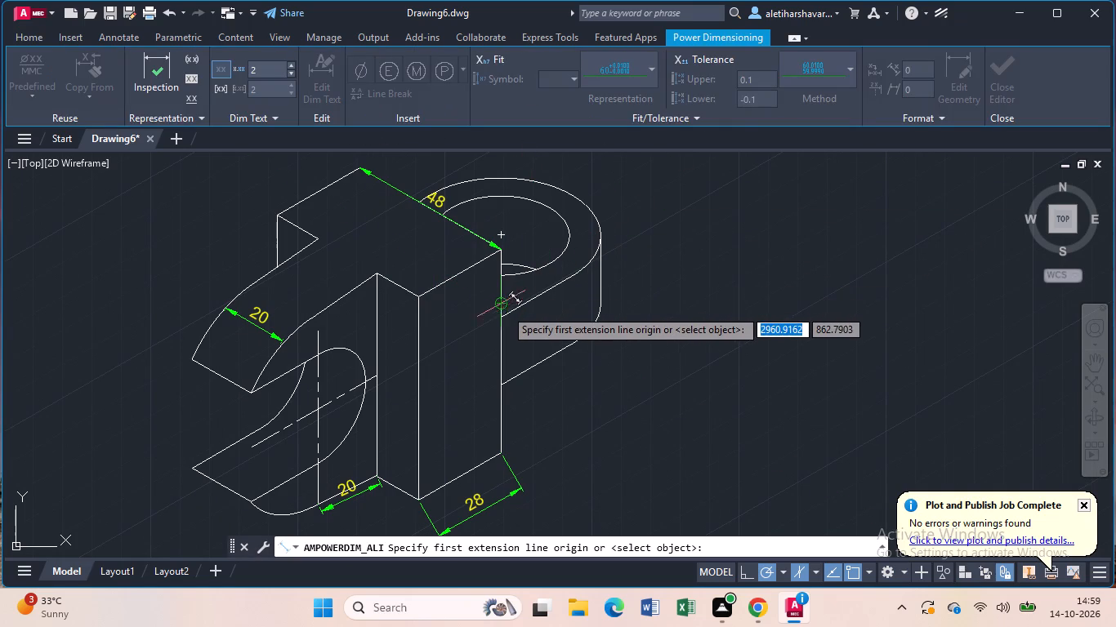
left_click(502, 315)
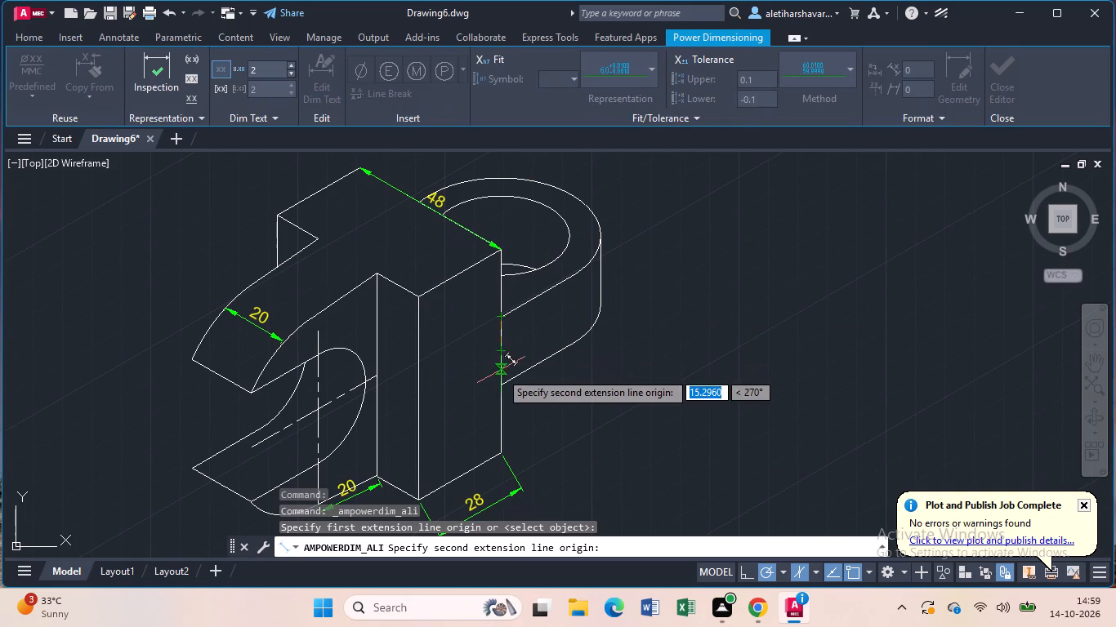
left_click(500, 381)
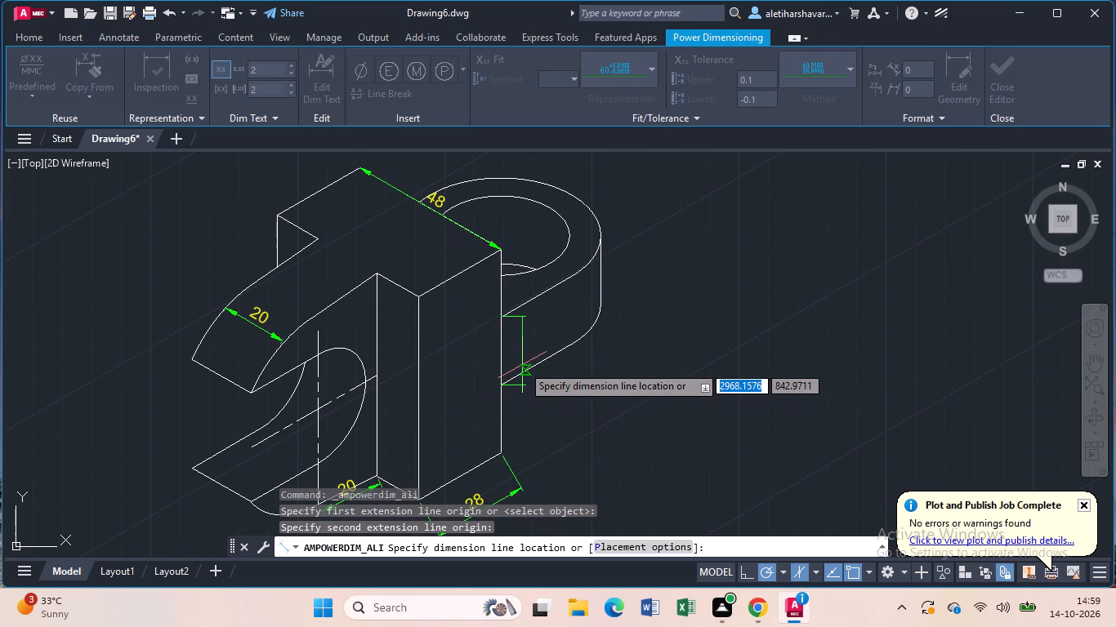
left_click(522, 365)
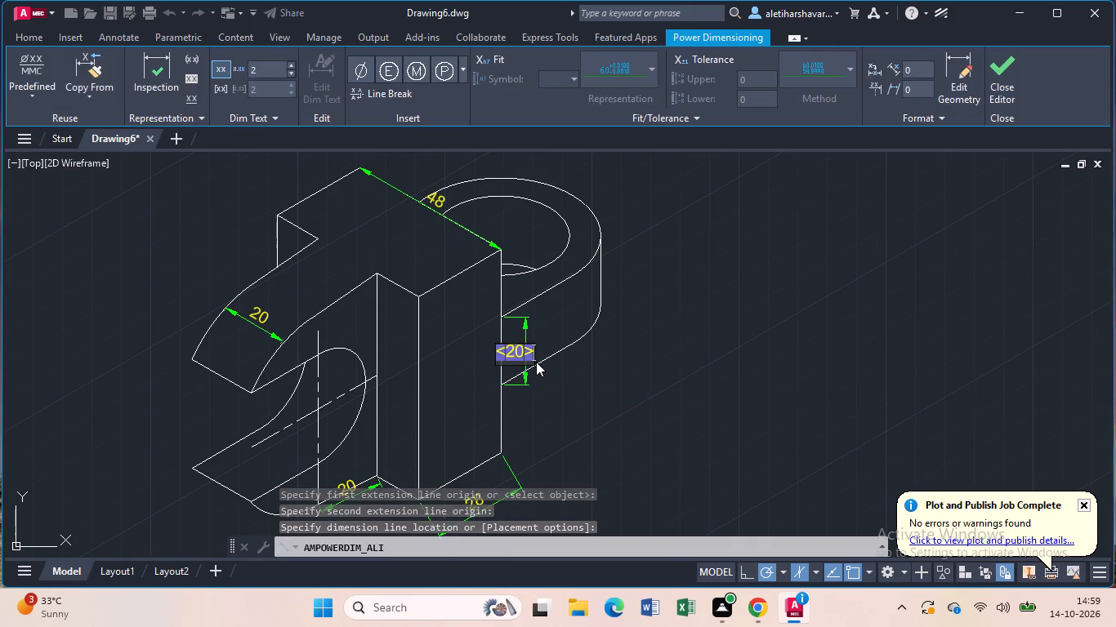
key("Return")
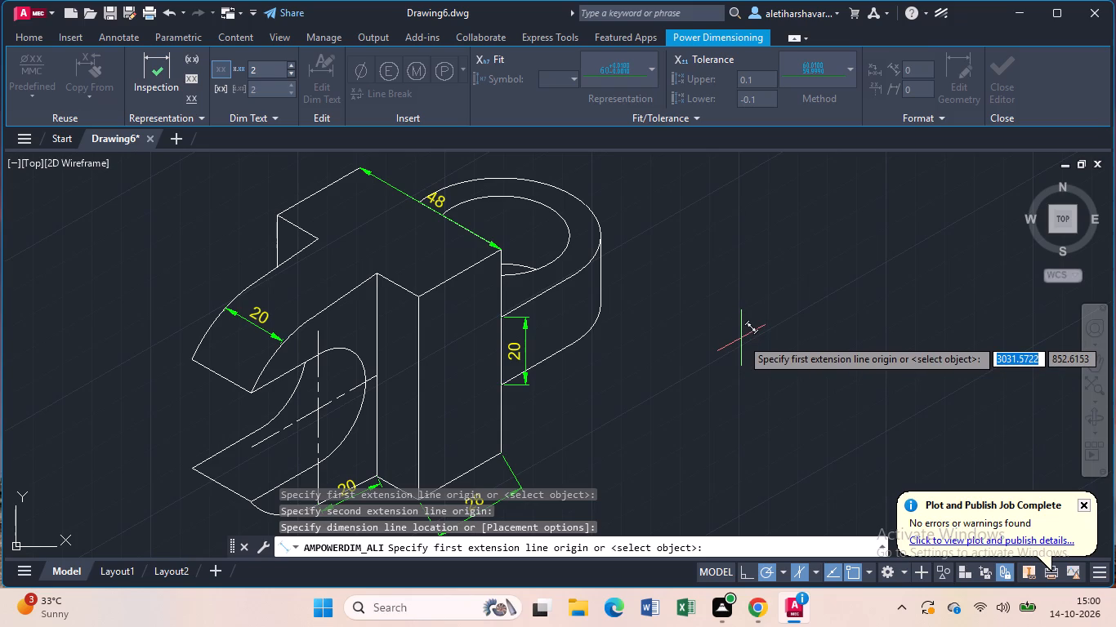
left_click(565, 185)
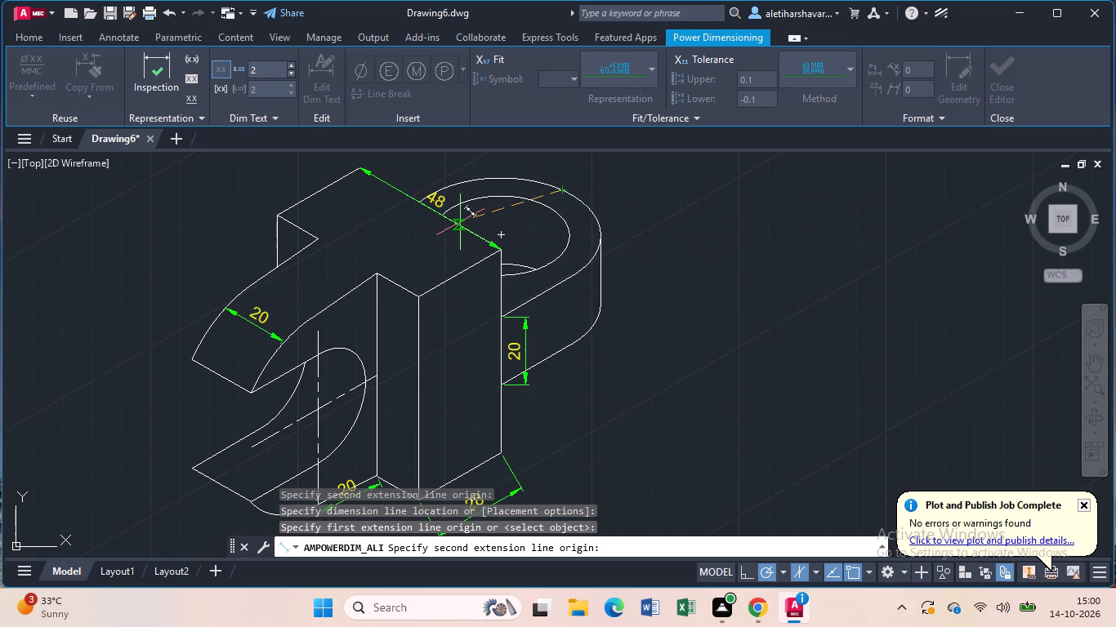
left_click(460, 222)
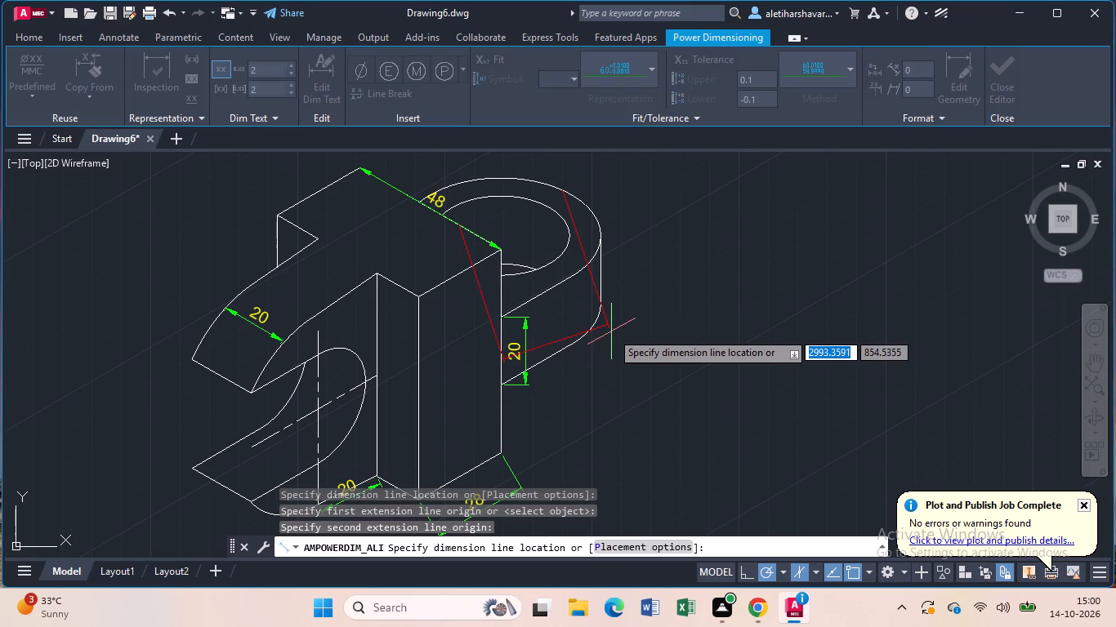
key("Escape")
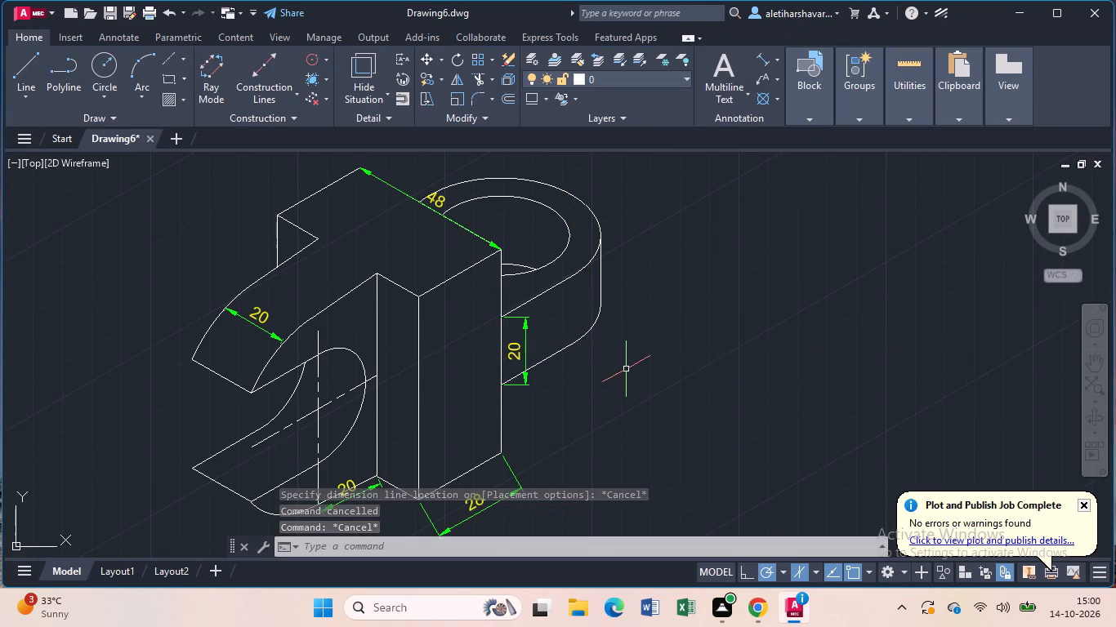
Draw a 48-unit line at 30° from the block's vertical edge along the rounded end's upper straight edge.
key("l")
key("Return")
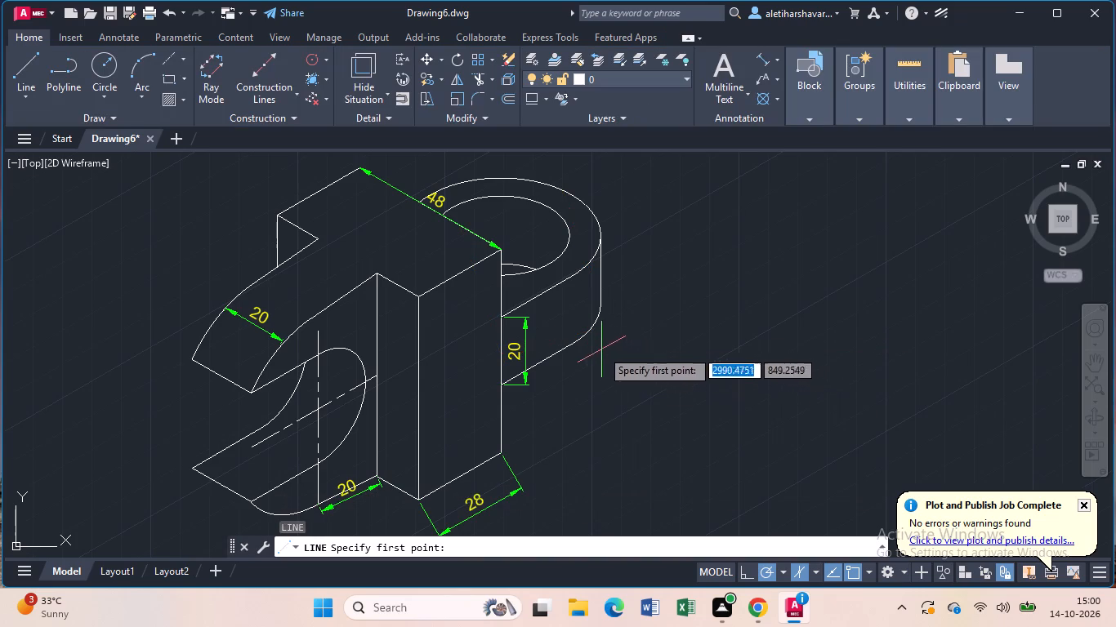
left_click(503, 316)
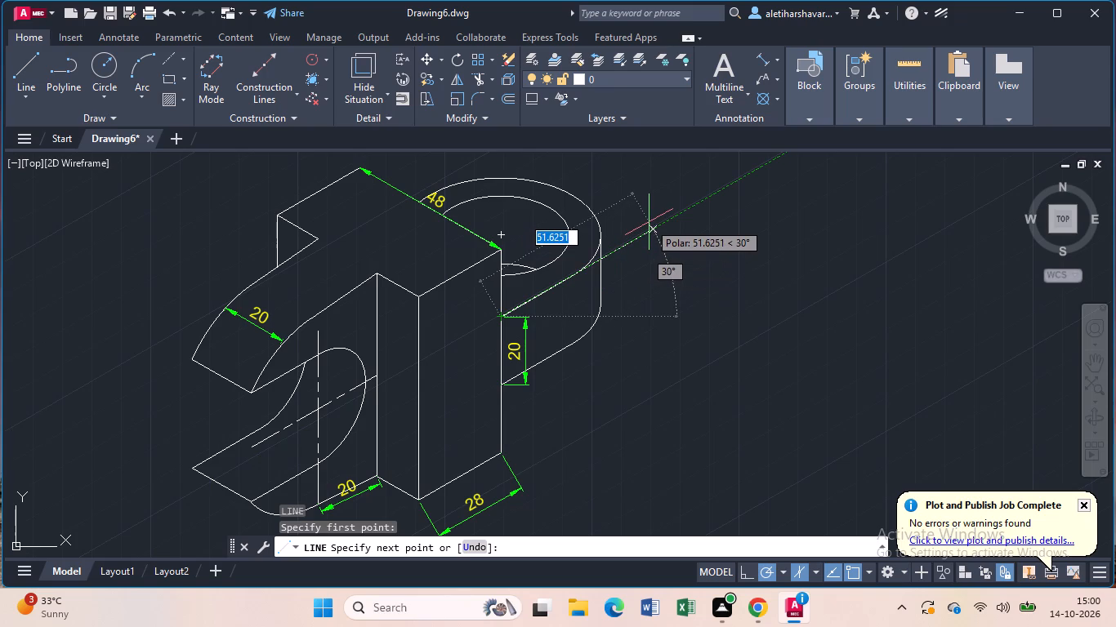
key("4")
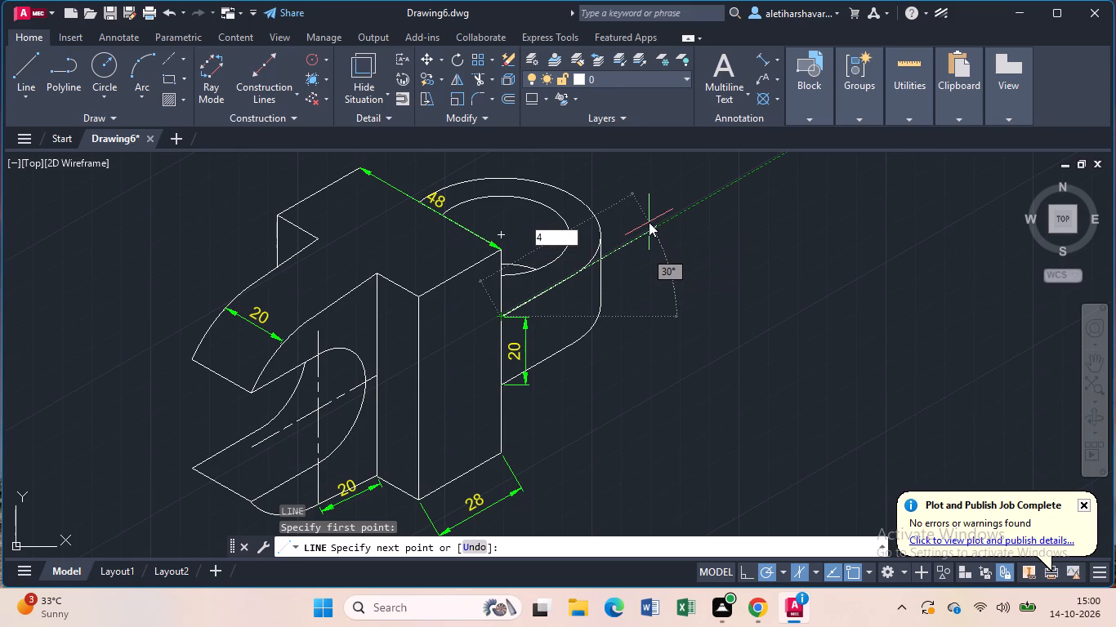
key("8")
key("Return")
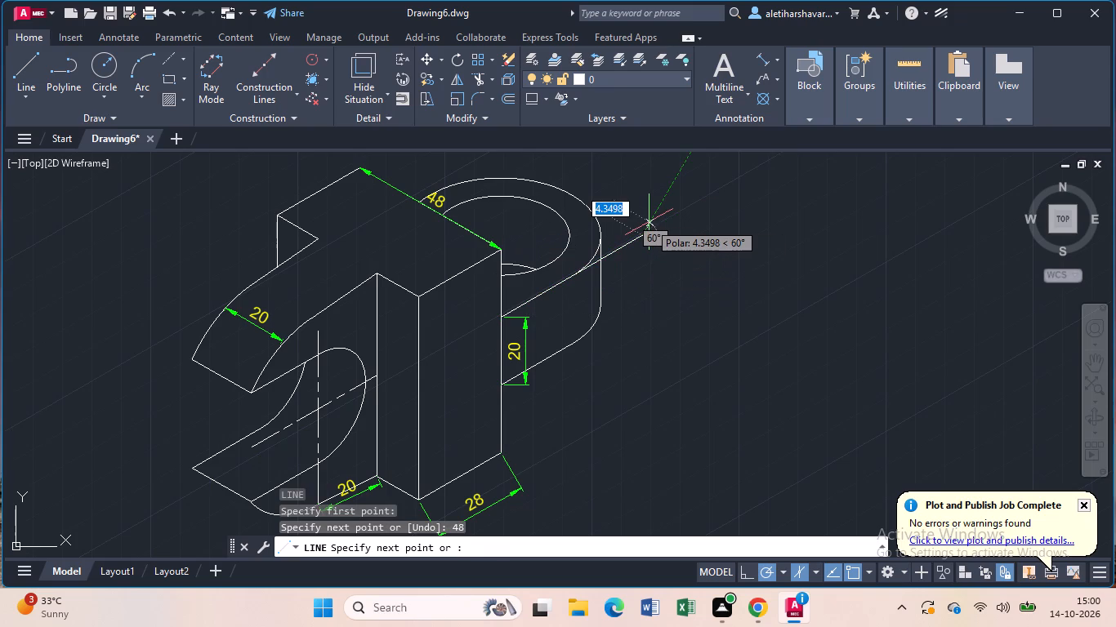
key("Escape")
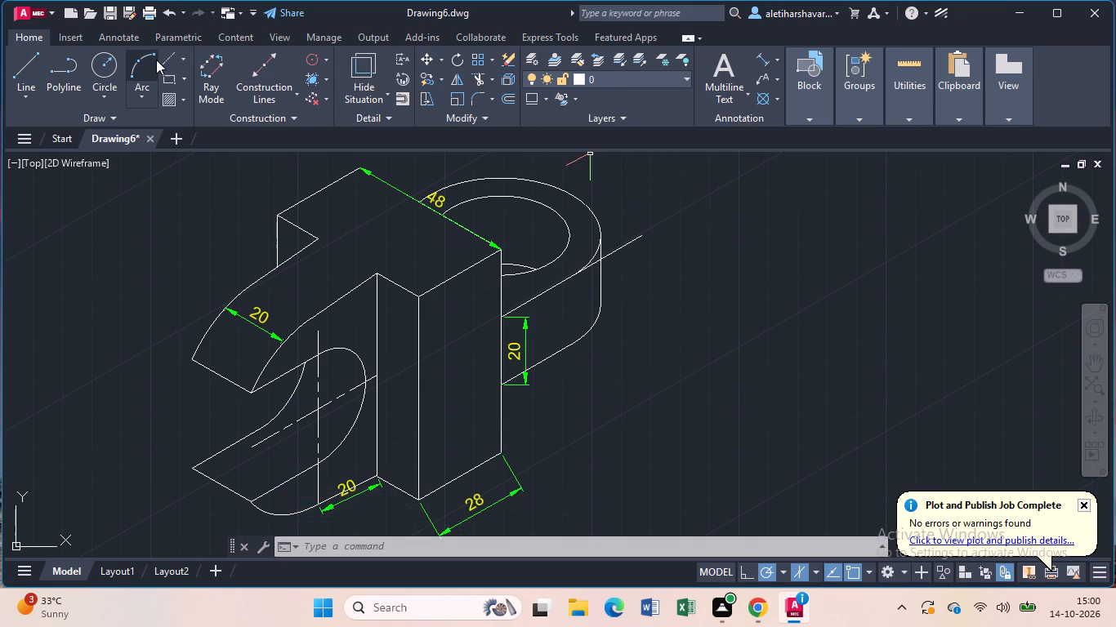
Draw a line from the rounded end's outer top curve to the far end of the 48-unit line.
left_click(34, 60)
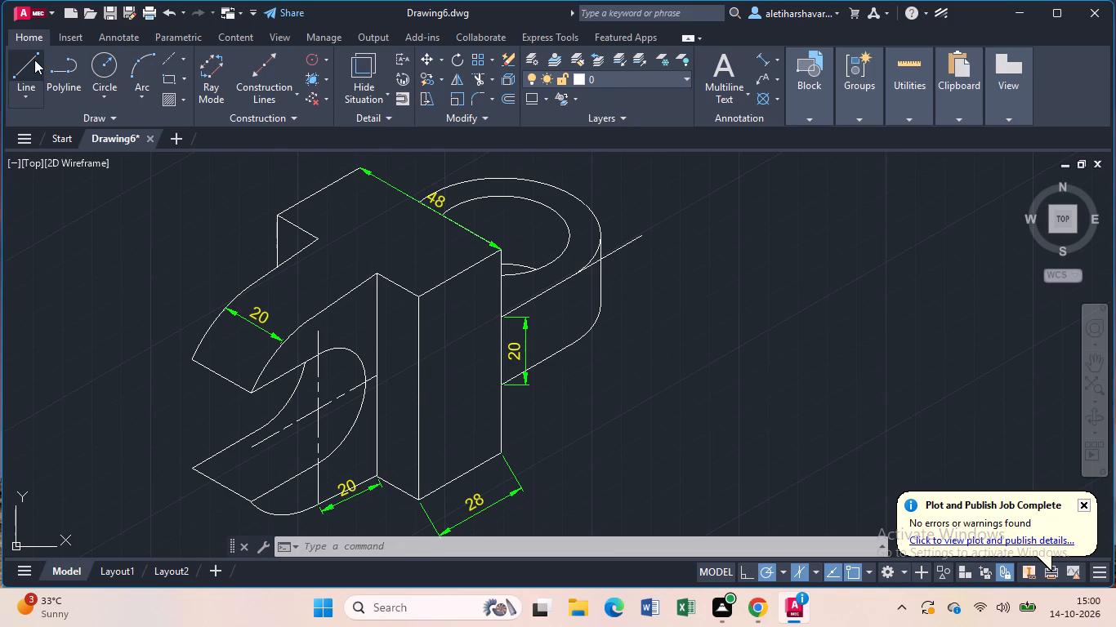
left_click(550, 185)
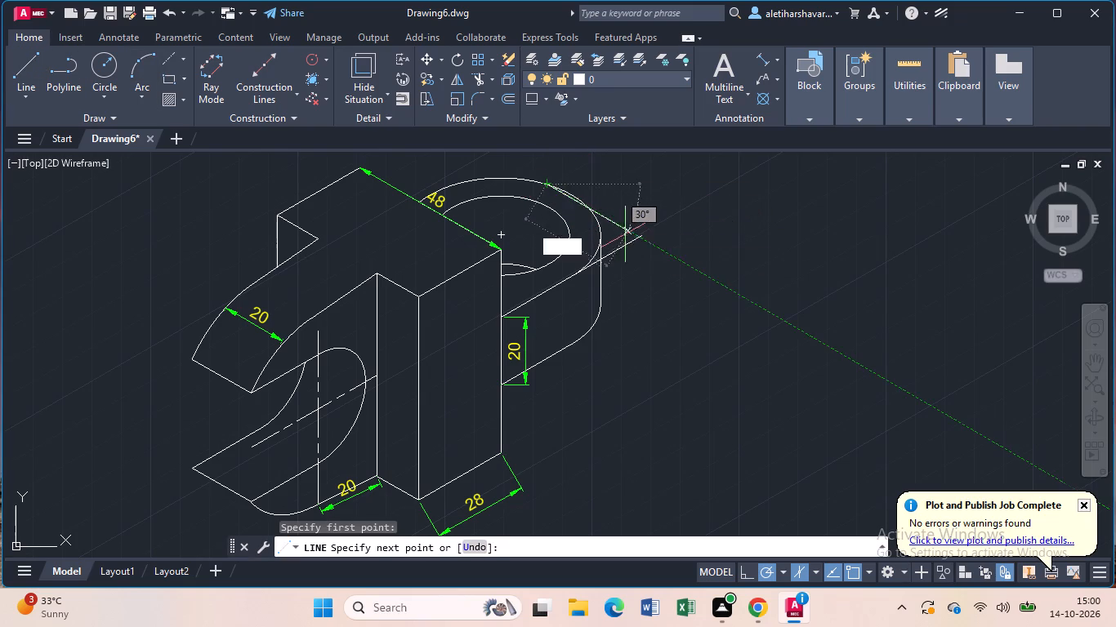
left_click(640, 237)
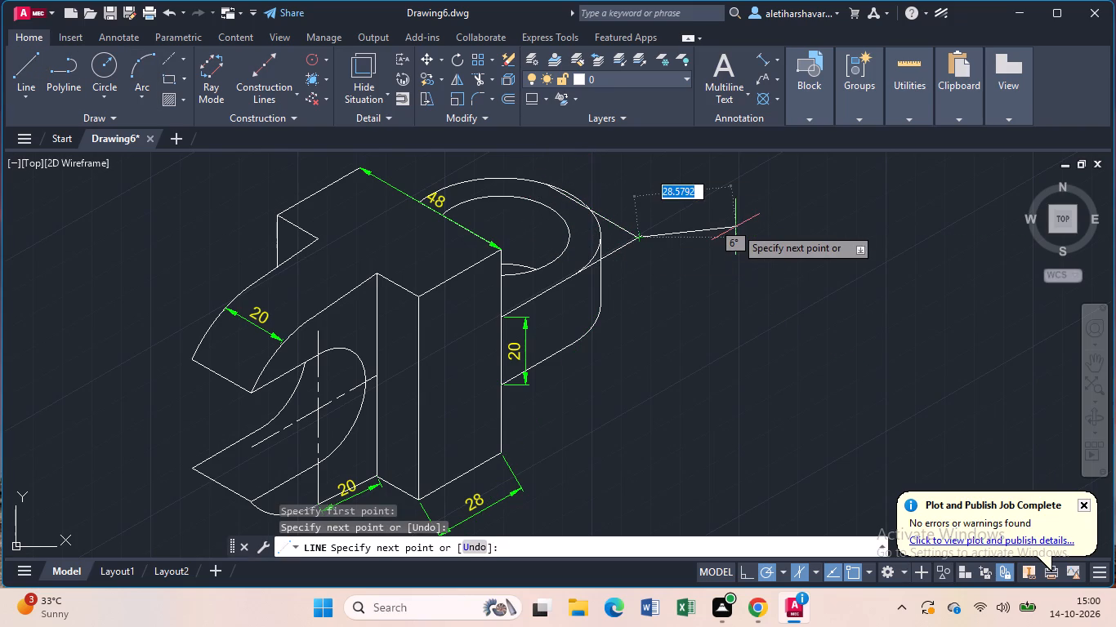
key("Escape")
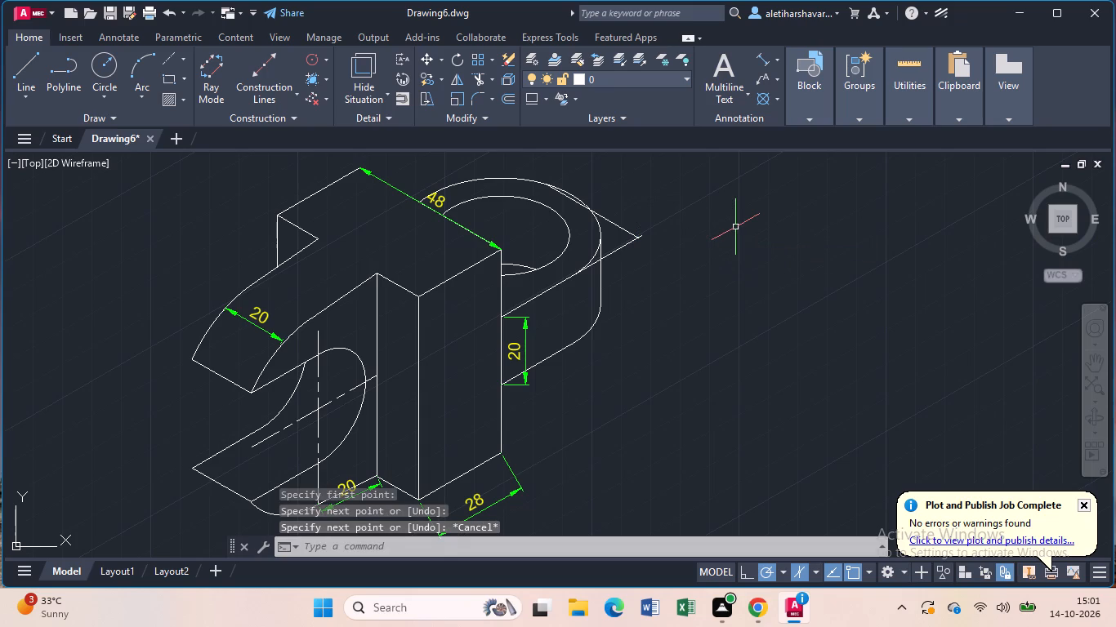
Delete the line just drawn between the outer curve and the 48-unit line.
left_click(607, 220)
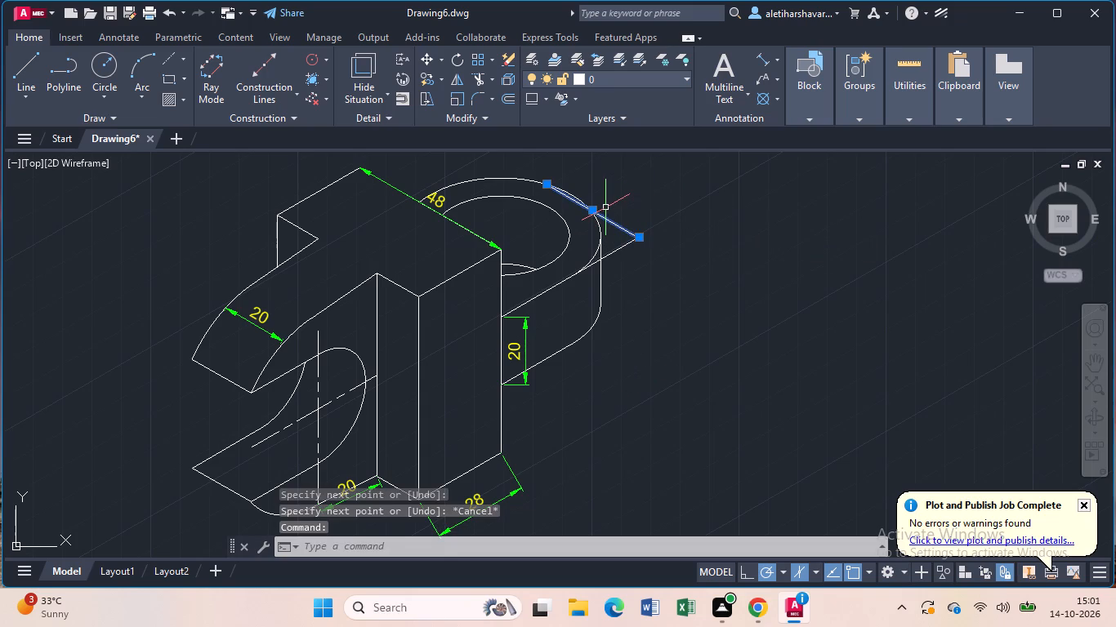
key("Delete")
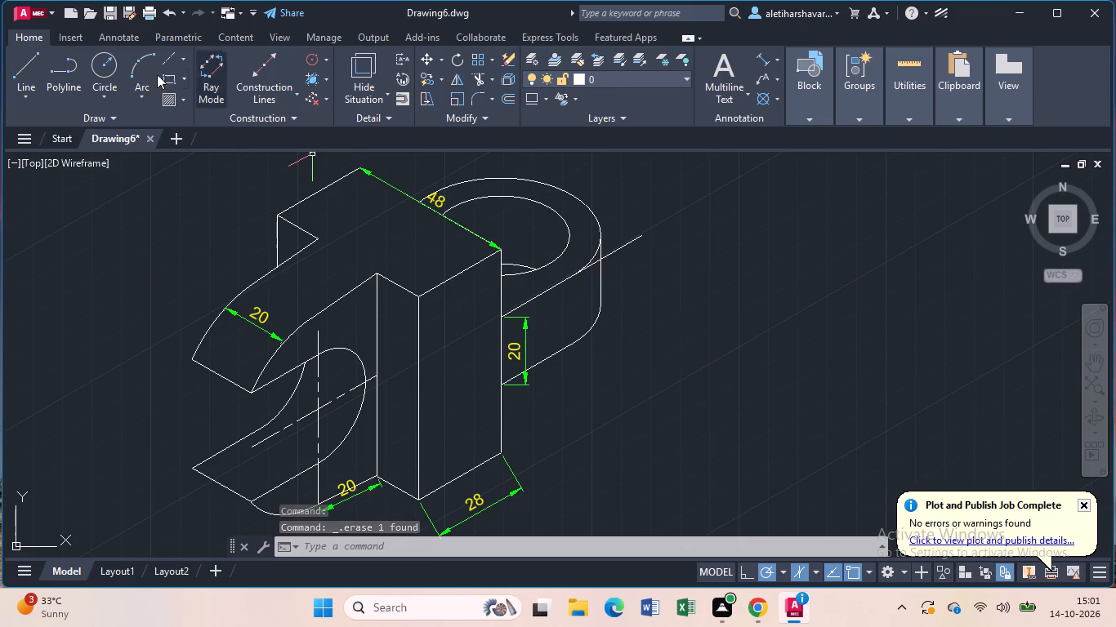
Draw a line from the far end of the 48-unit line back to the rounded end's outer top curve.
left_click(28, 56)
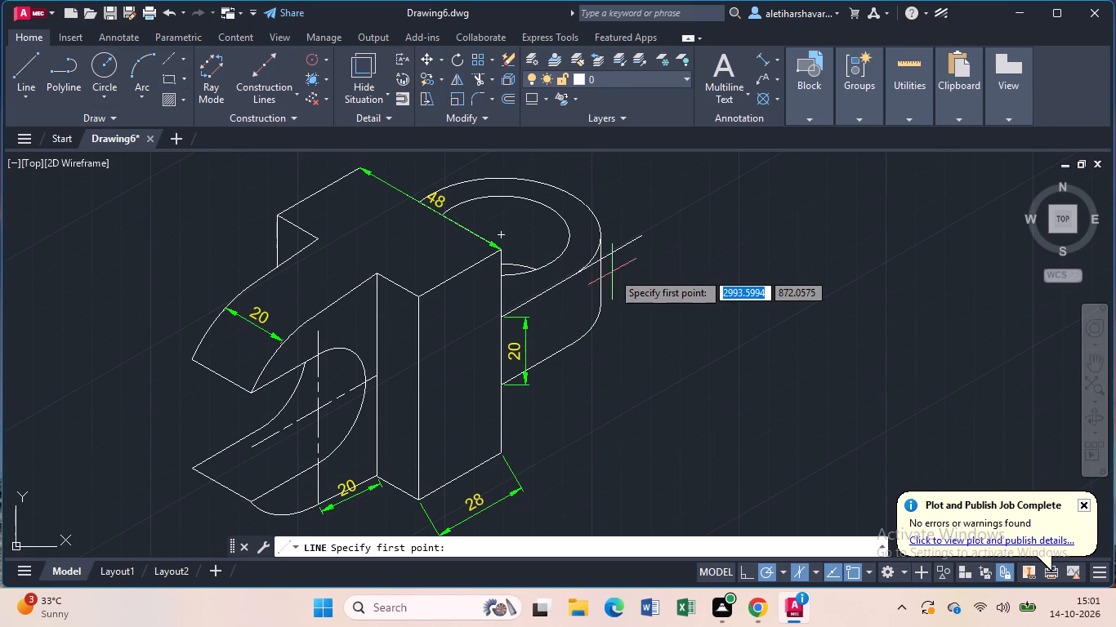
left_click(639, 234)
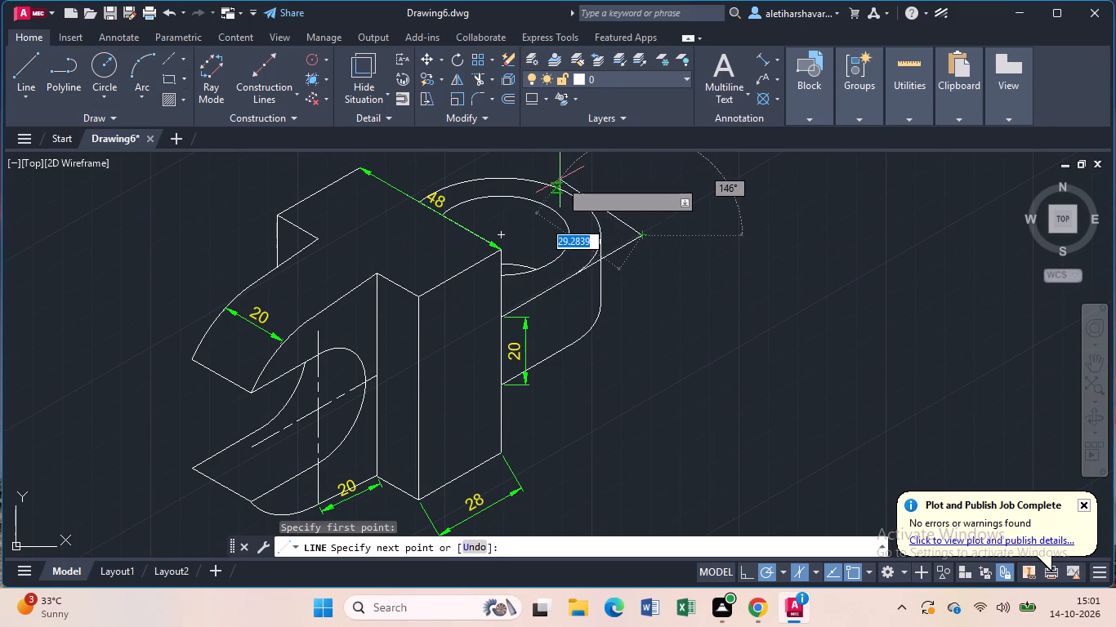
left_click(552, 182)
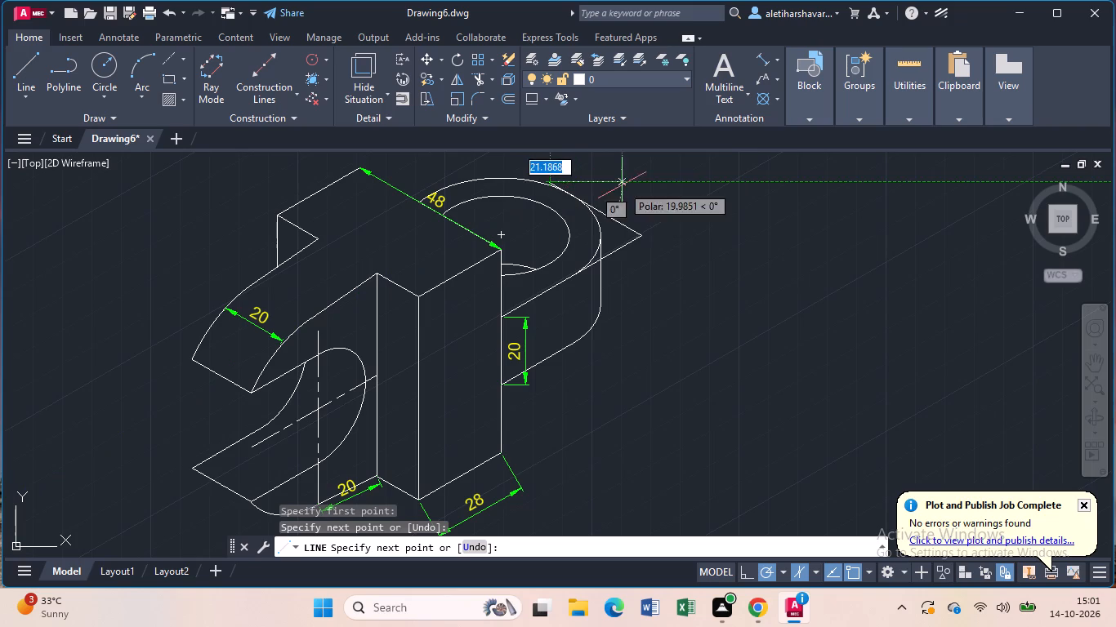
key("Escape")
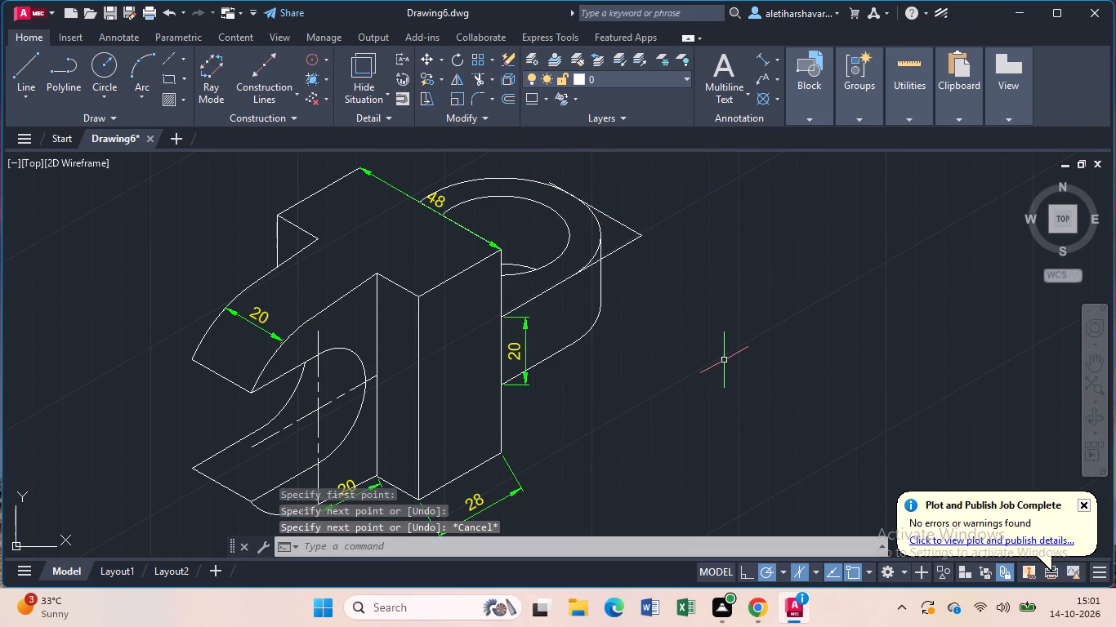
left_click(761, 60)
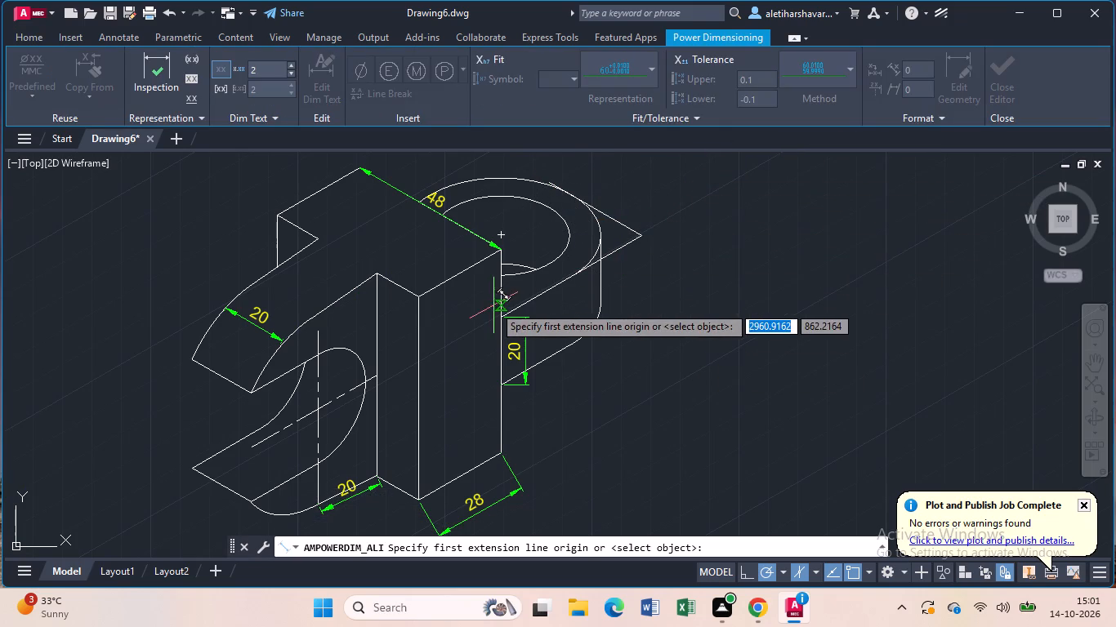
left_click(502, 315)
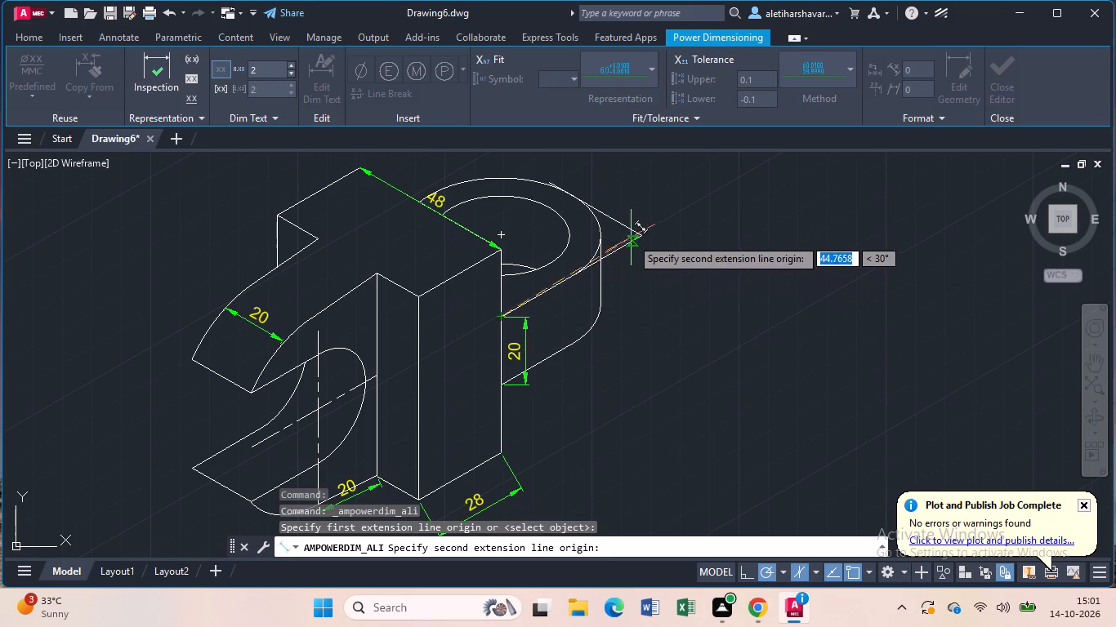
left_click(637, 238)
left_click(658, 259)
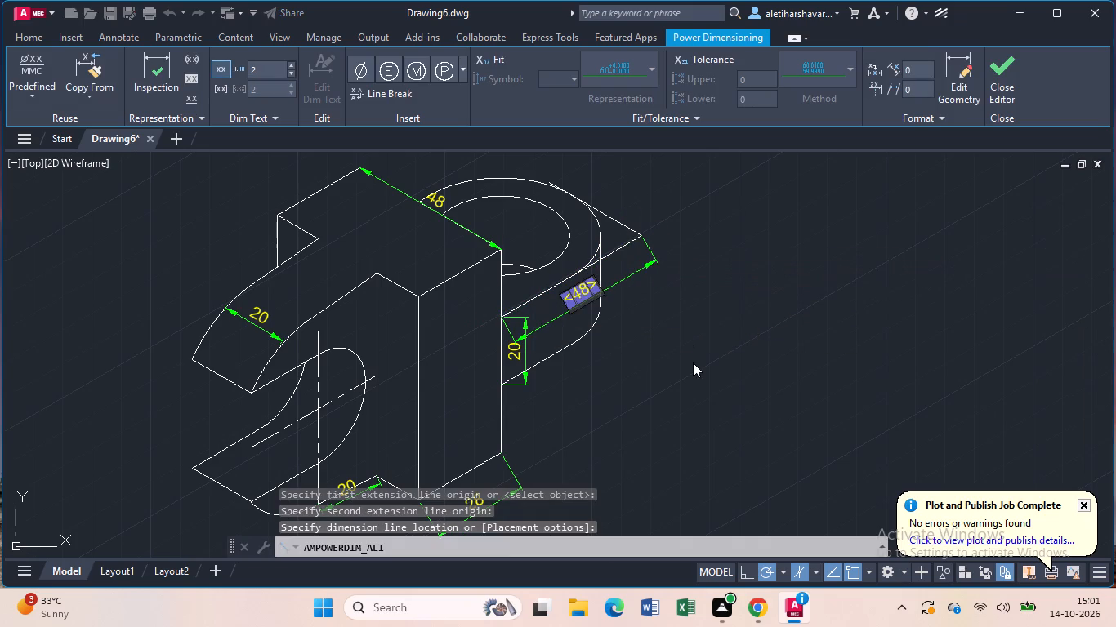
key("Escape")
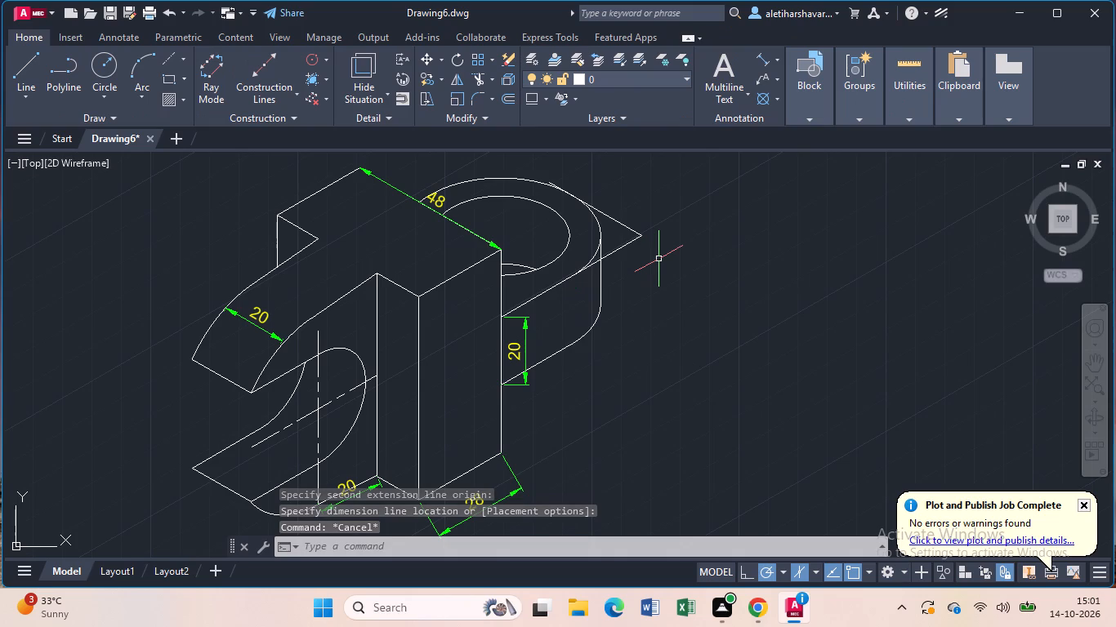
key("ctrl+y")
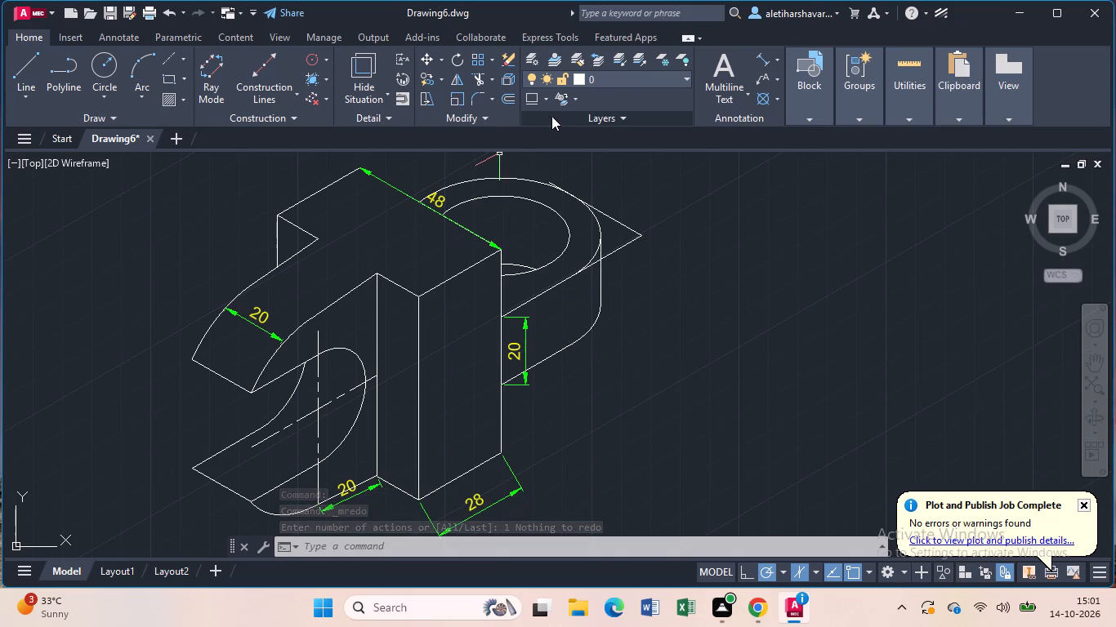
Add an aligned dimension along the 48-unit line, from the block's vertical edge to the line's far end.
left_click(760, 52)
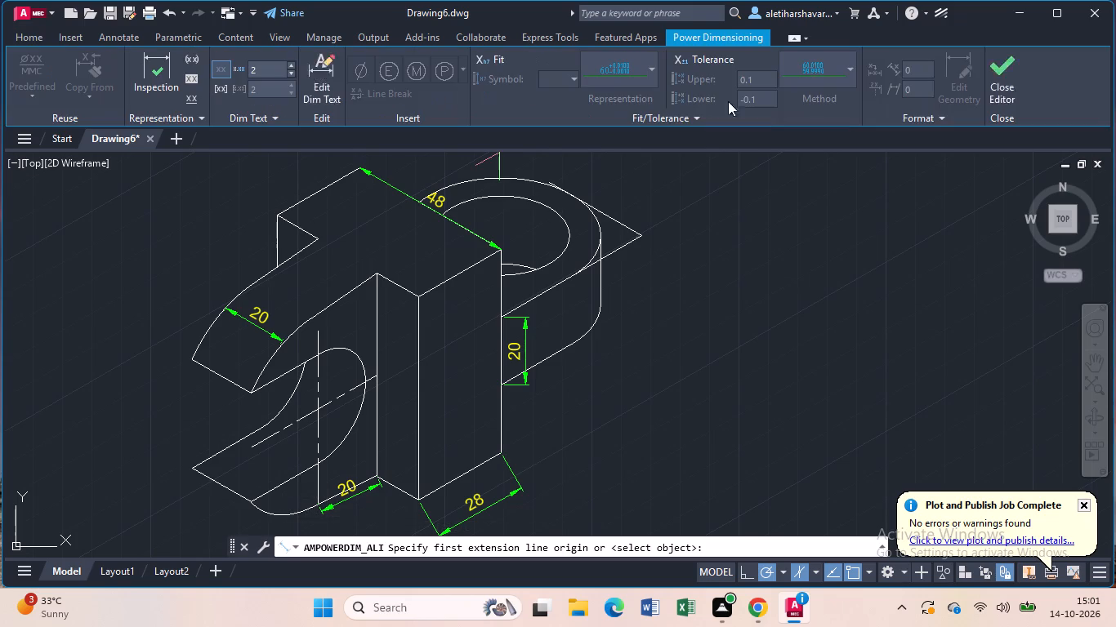
left_click(507, 312)
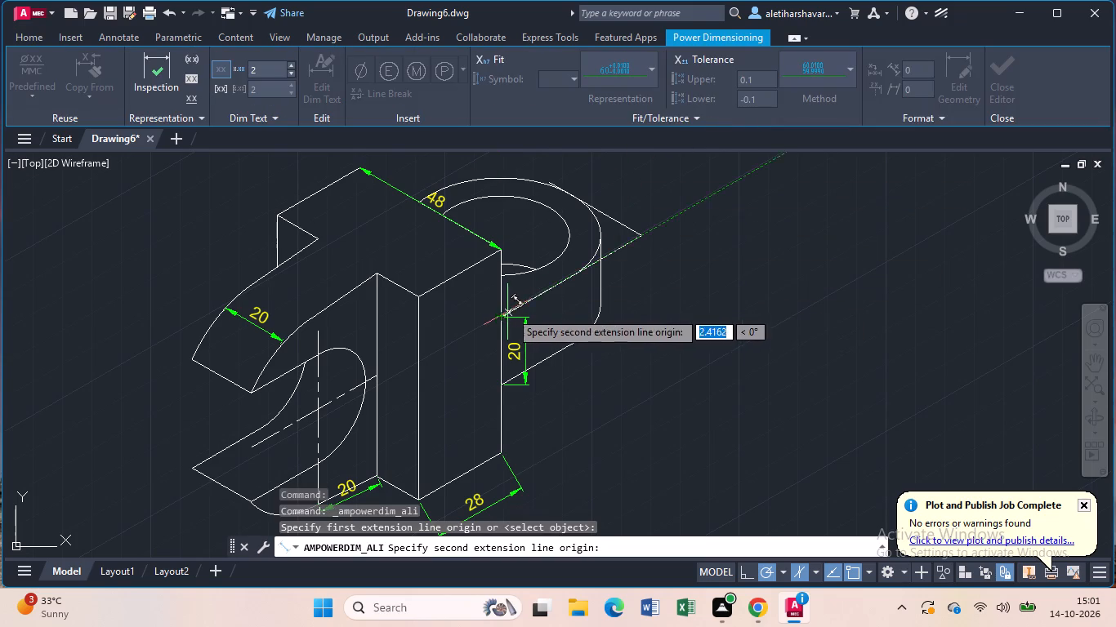
left_click(638, 235)
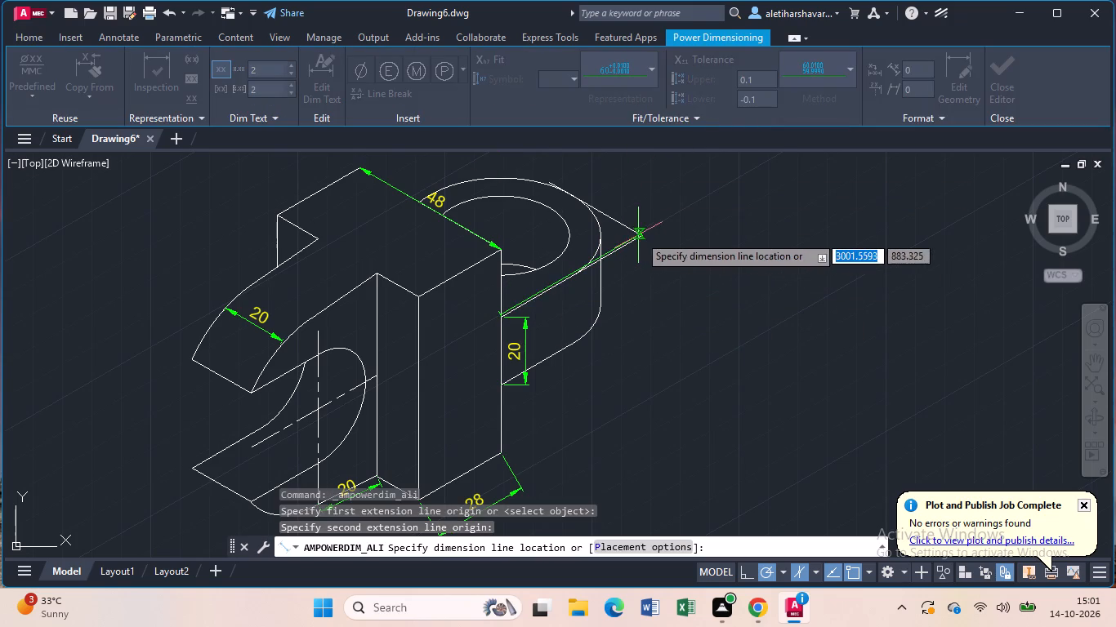
left_click(668, 242)
left_click(668, 242)
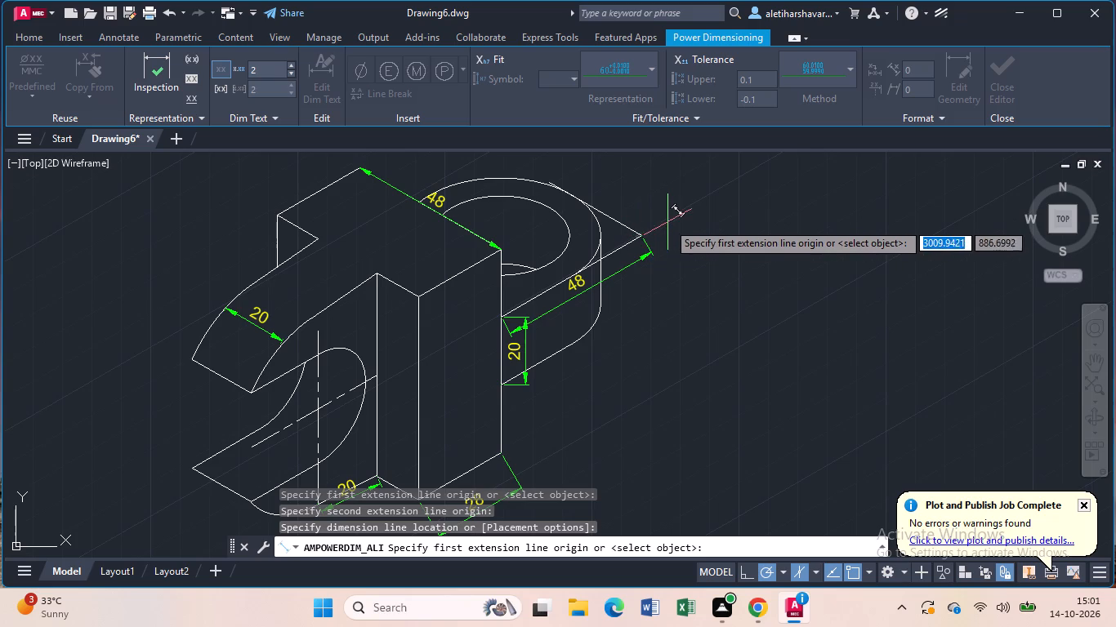
key("Escape")
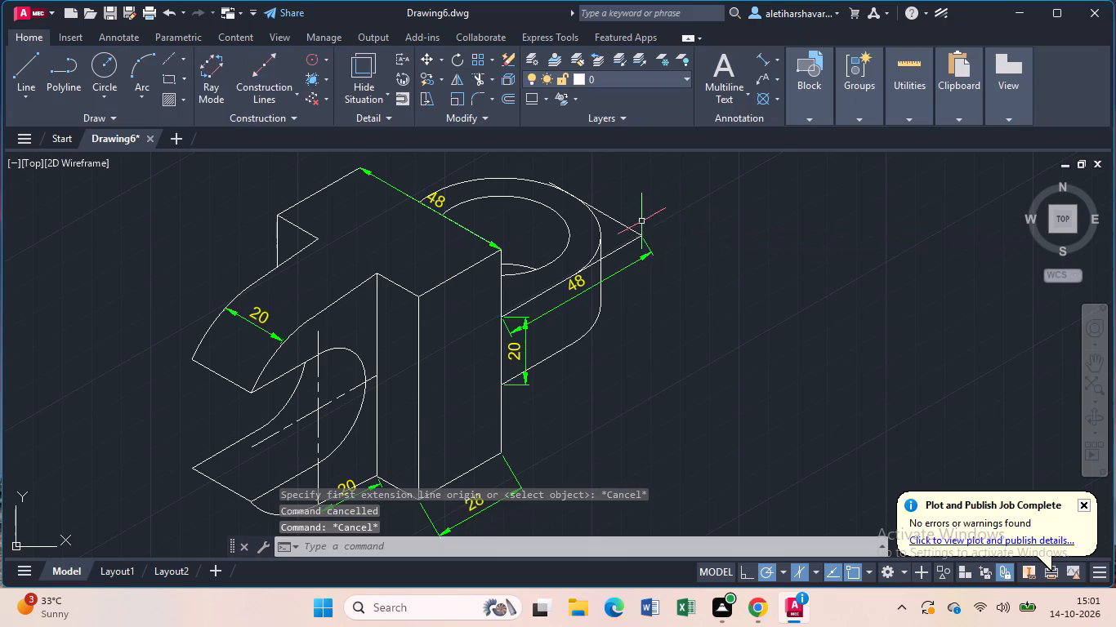
Delete the line running from the rounded end's outer curve to the 48-unit line's far end, and the 48-unit line itself.
left_click(632, 225)
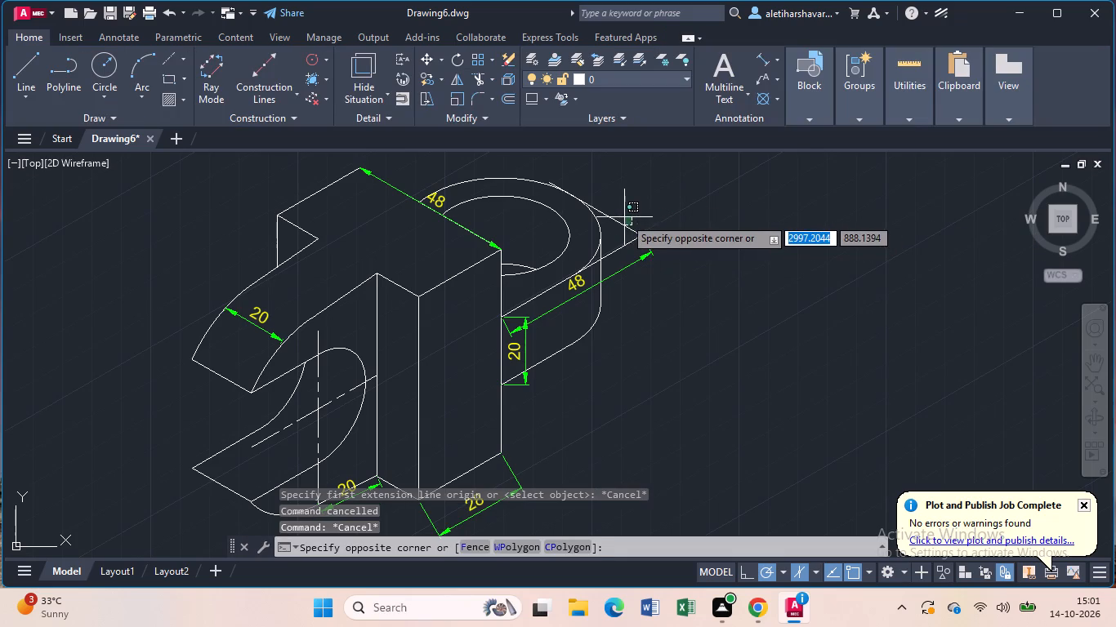
left_click(618, 222)
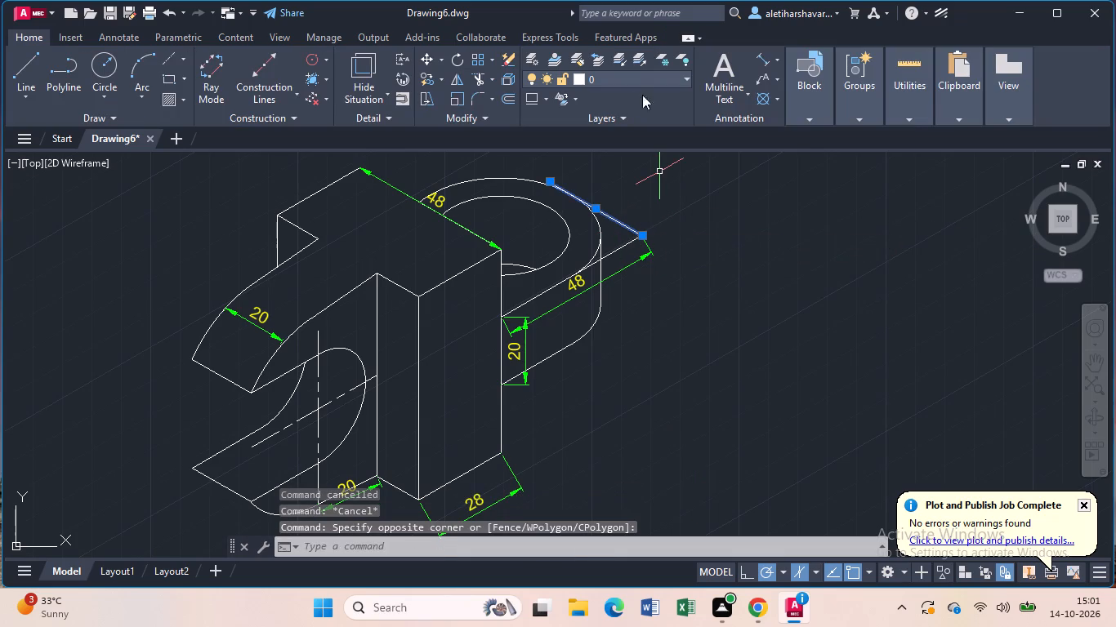
key("Delete")
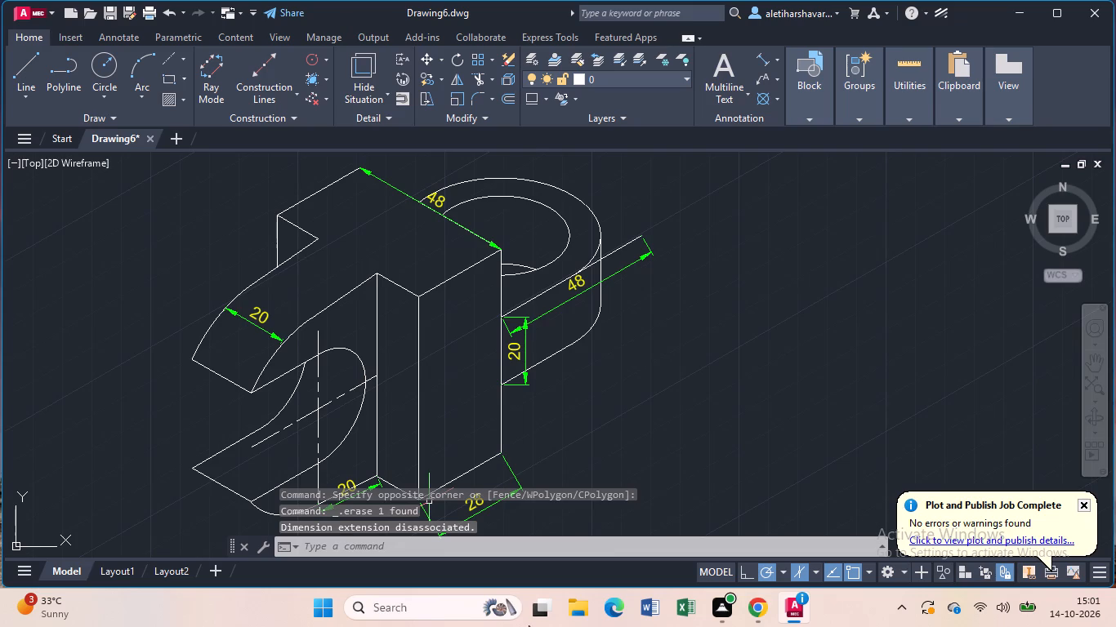
left_click(629, 243)
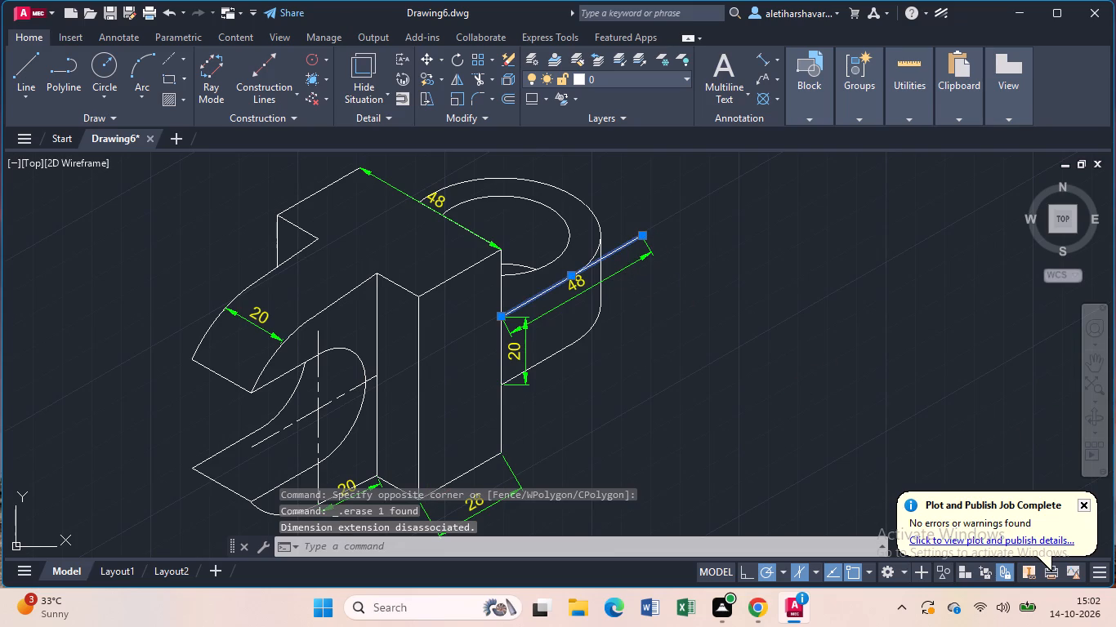
key("Delete")
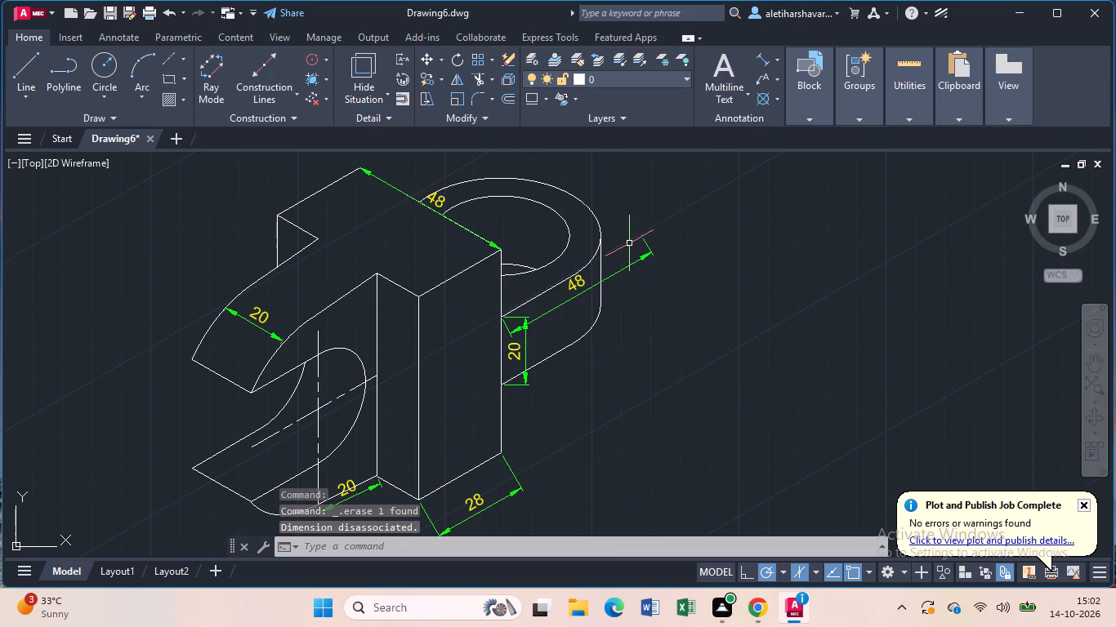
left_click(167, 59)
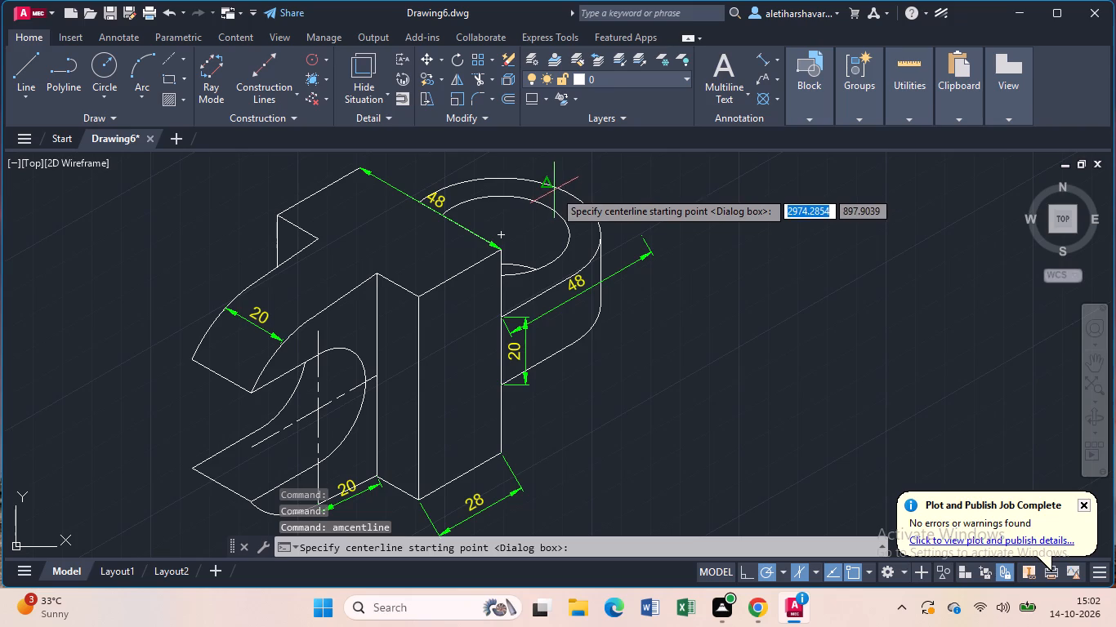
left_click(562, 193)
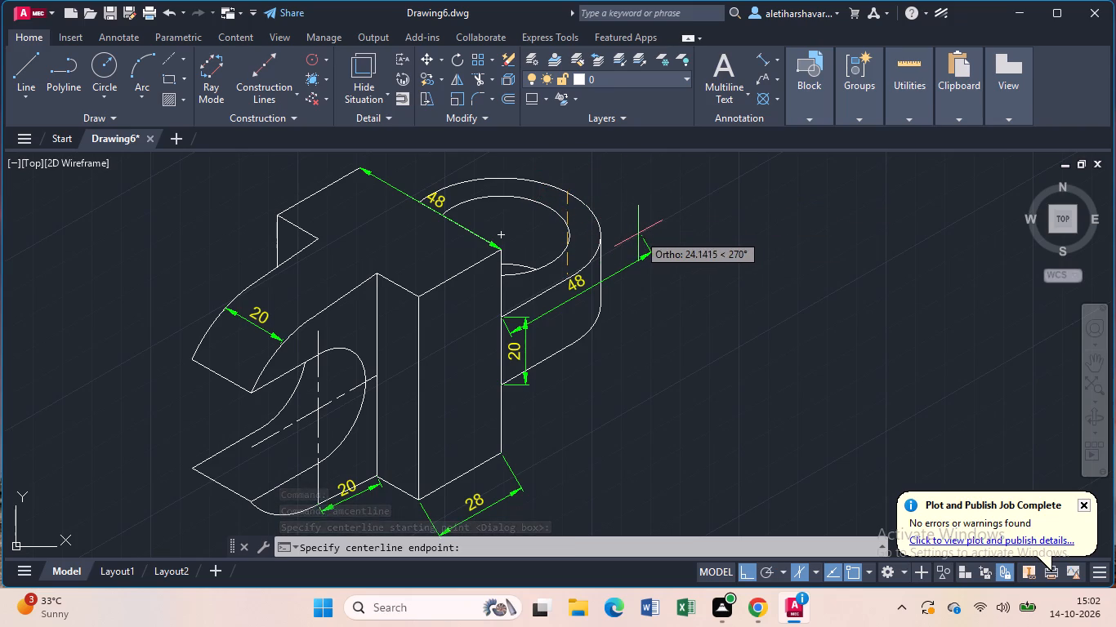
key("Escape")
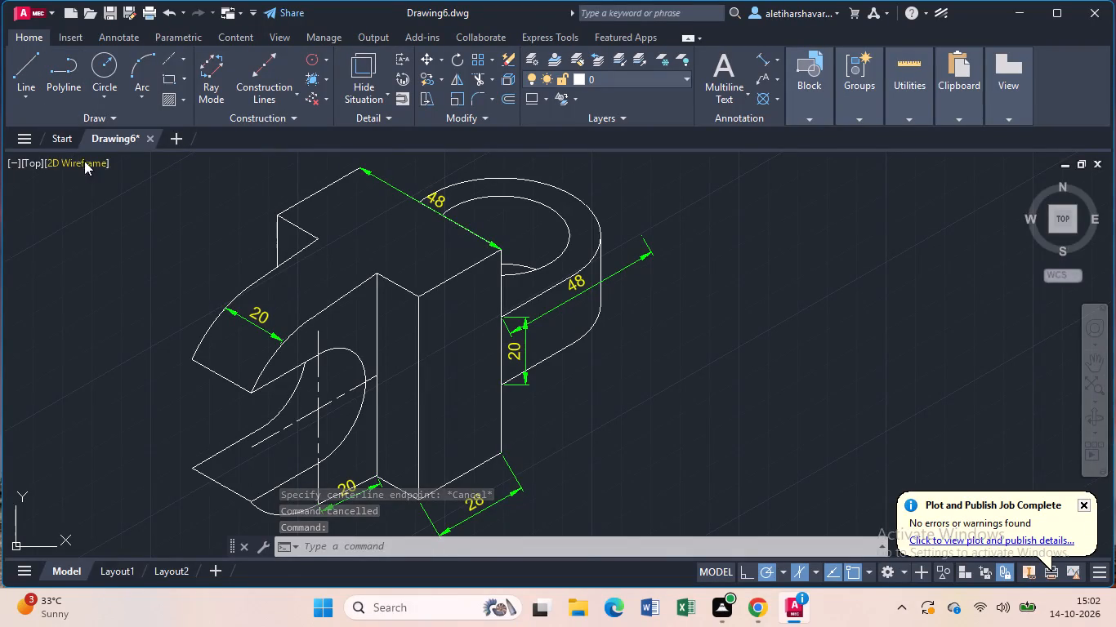
Examine the whole dimensioned part, both up close and from a distance, for missing edges.
scroll(304, 391, "down", 1)
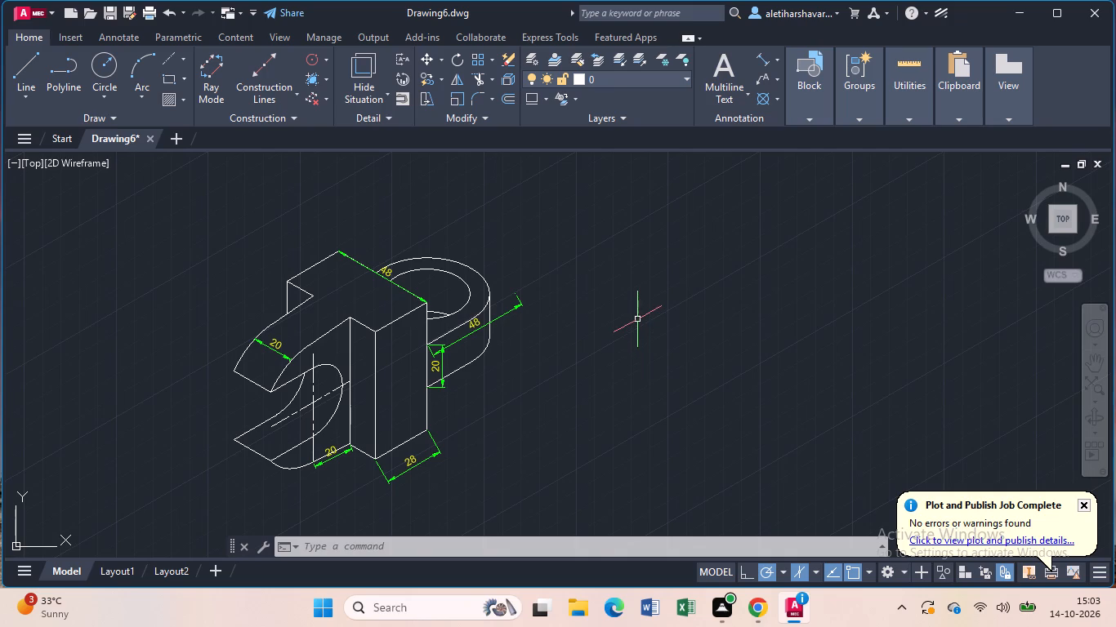
scroll(640, 333, "up", 1)
scroll(640, 333, "down", 1)
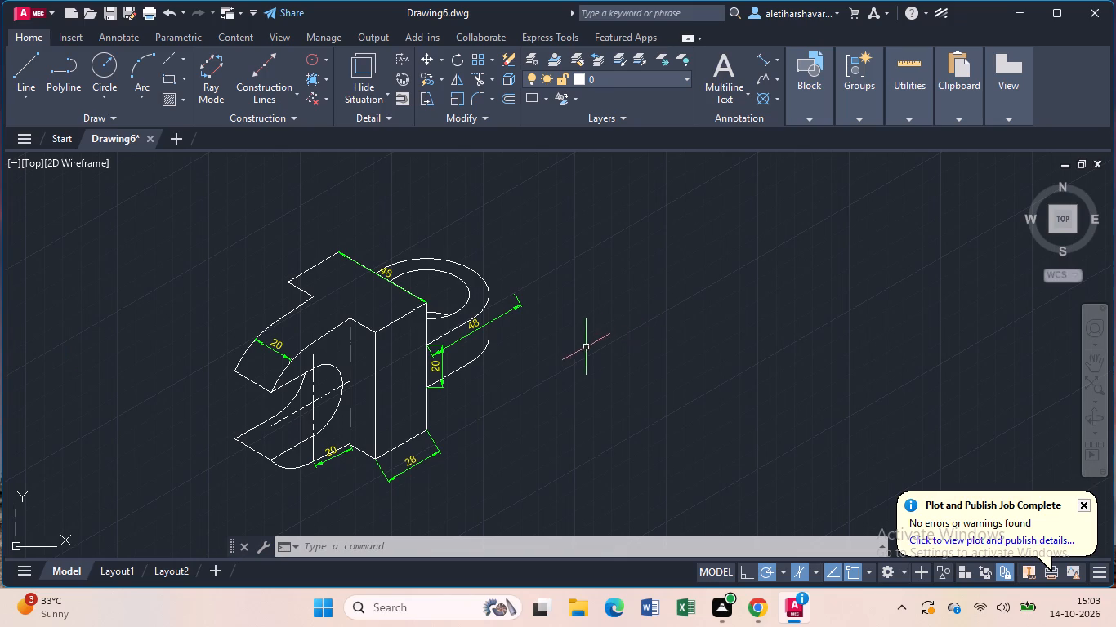
middle_click_drag(567, 359, 724, 362)
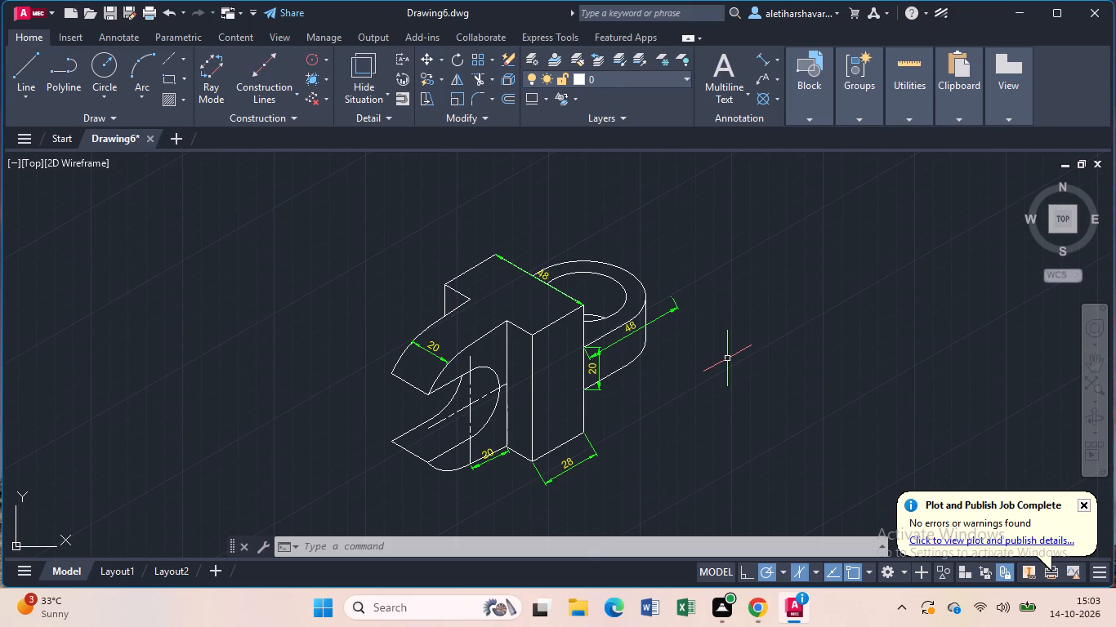
scroll(727, 358, "down", 1)
scroll(727, 358, "up", 1)
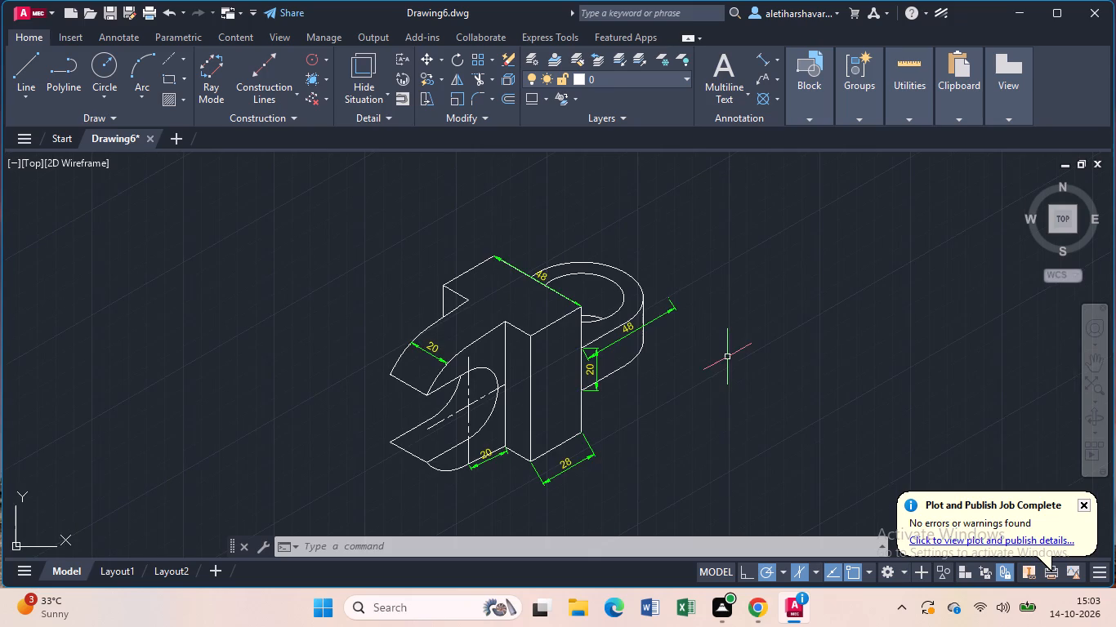
scroll(727, 357, "up", 1)
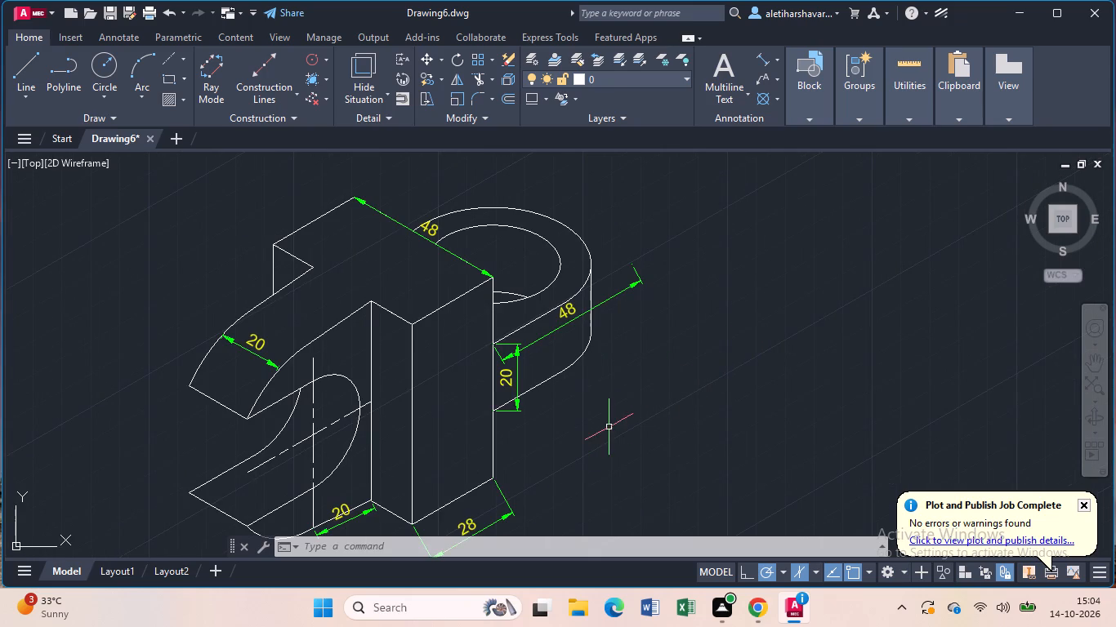
middle_click_drag(609, 427, 665, 395)
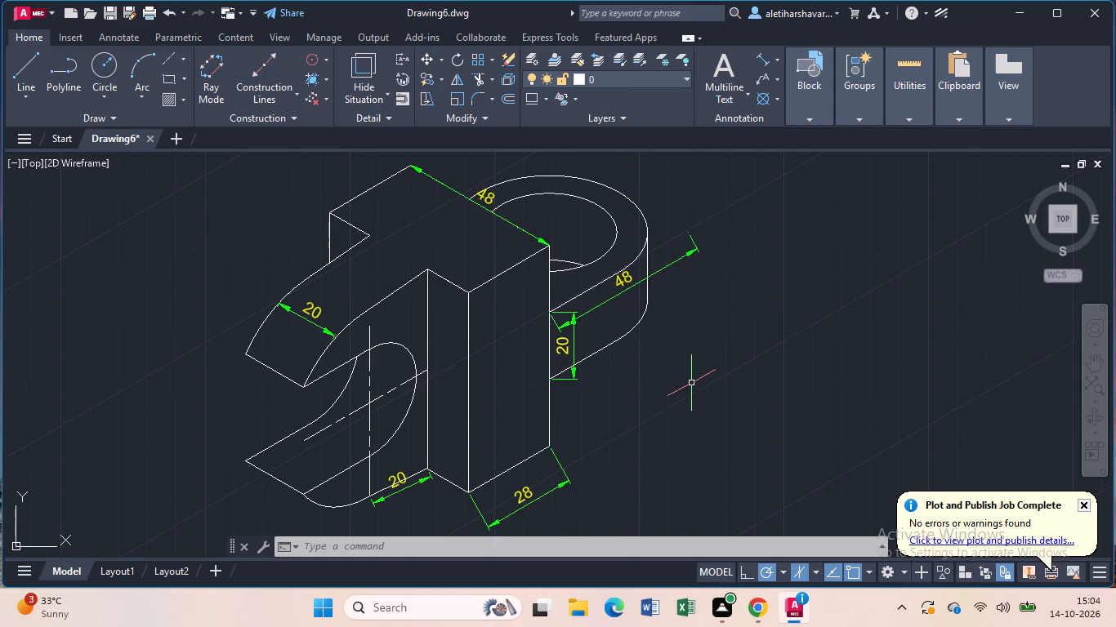
scroll(691, 381, "down", 1)
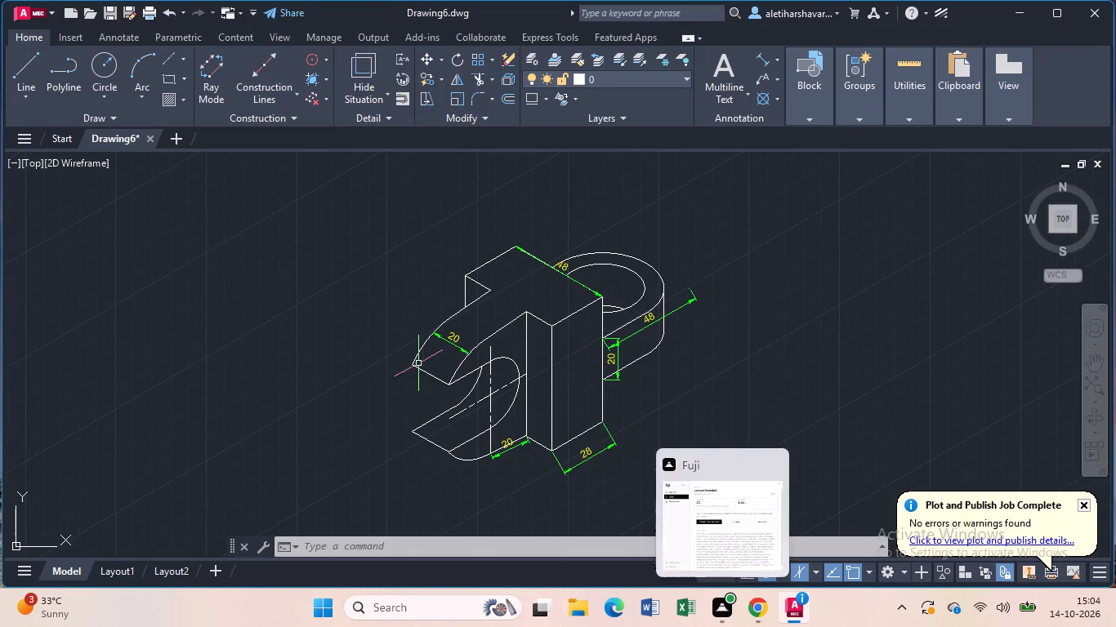
scroll(396, 361, "up", 1)
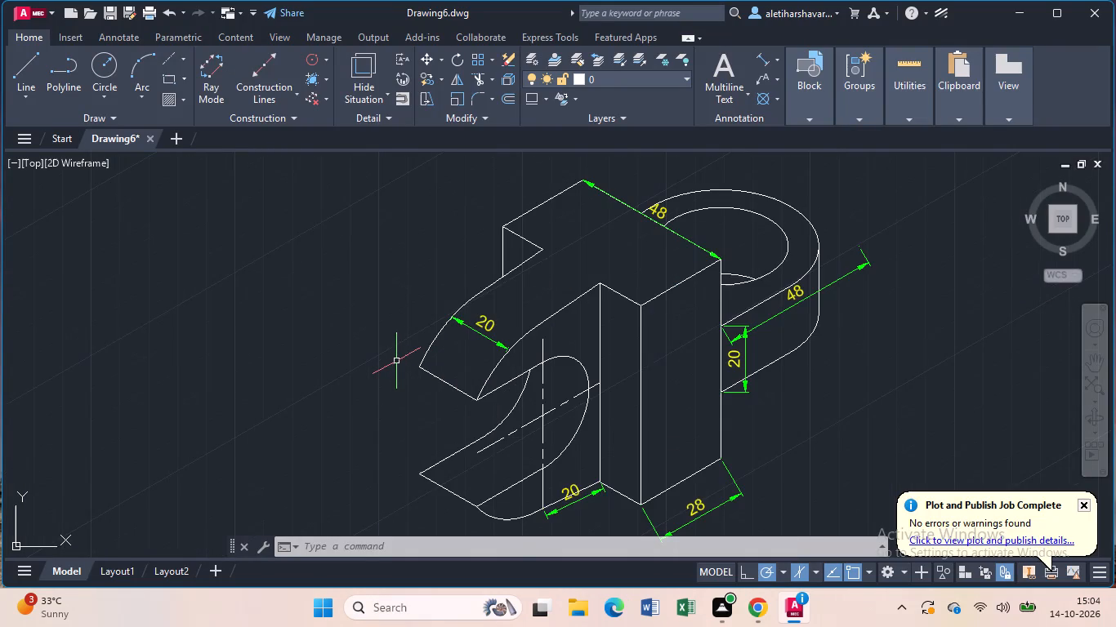
scroll(396, 361, "down", 3)
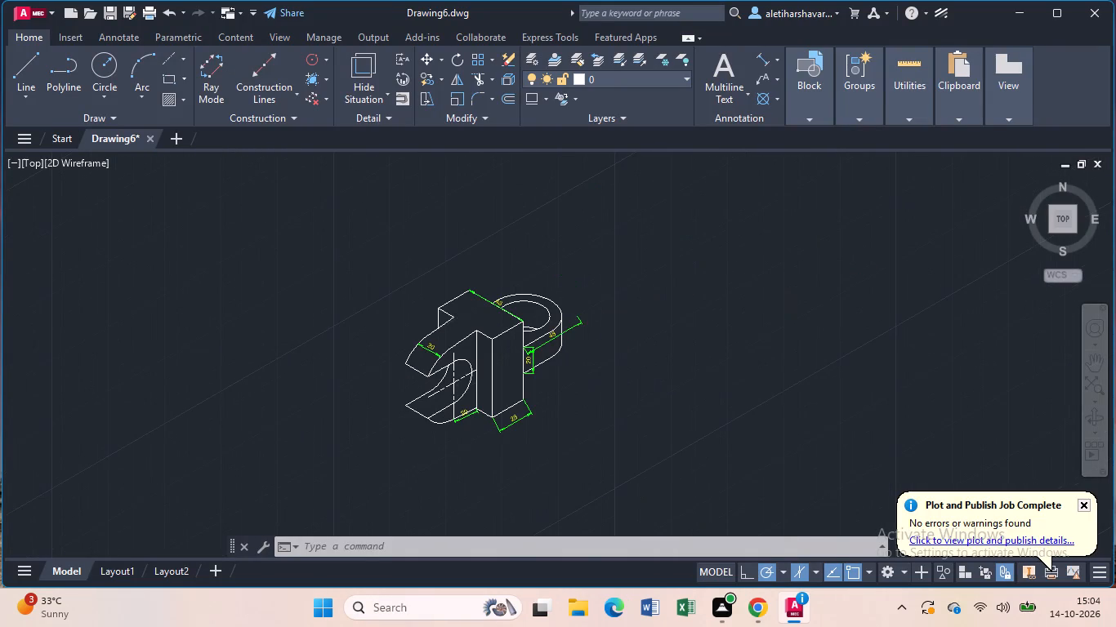
scroll(396, 361, "up", 3)
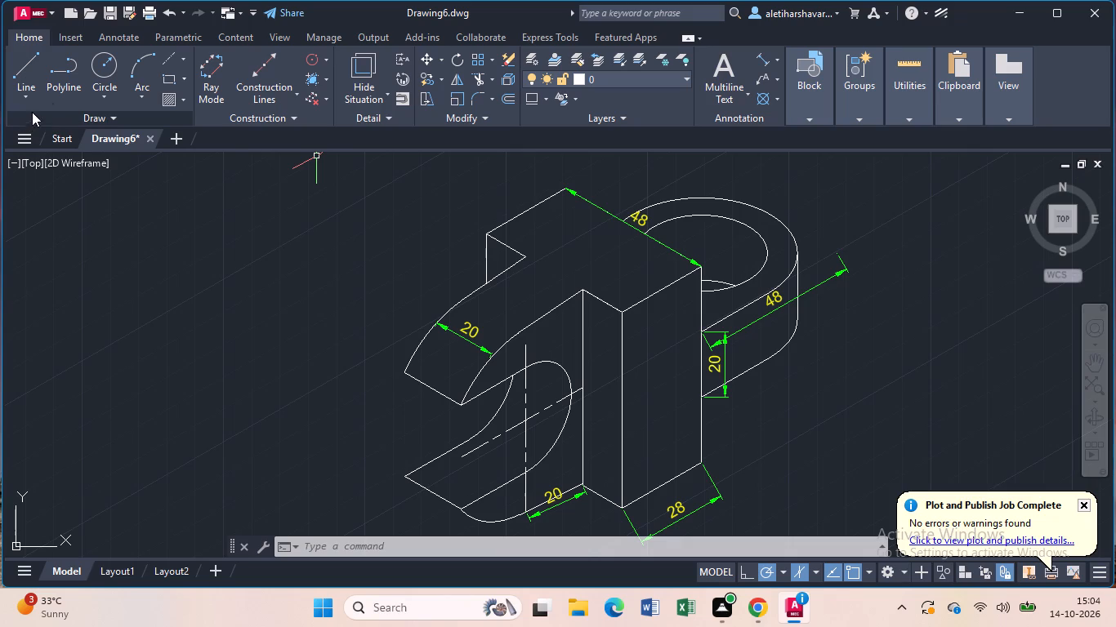
Draw two vertical lines of about 32 units closing the slotted lug's open end, joining each upper corner to the lower corner beneath it.
left_click(30, 62)
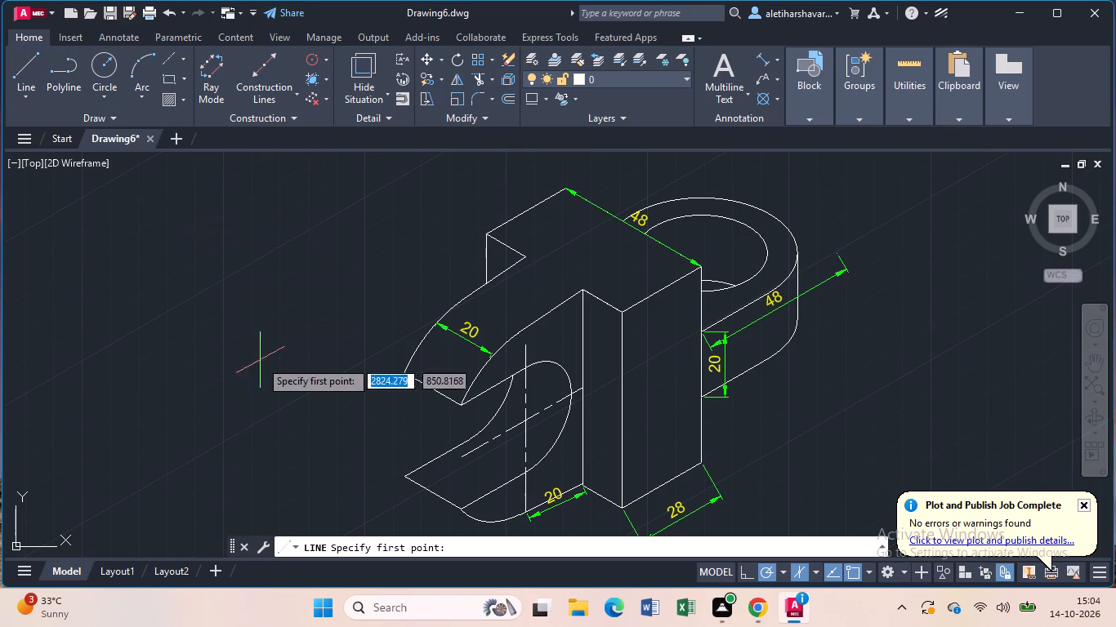
left_click(457, 406)
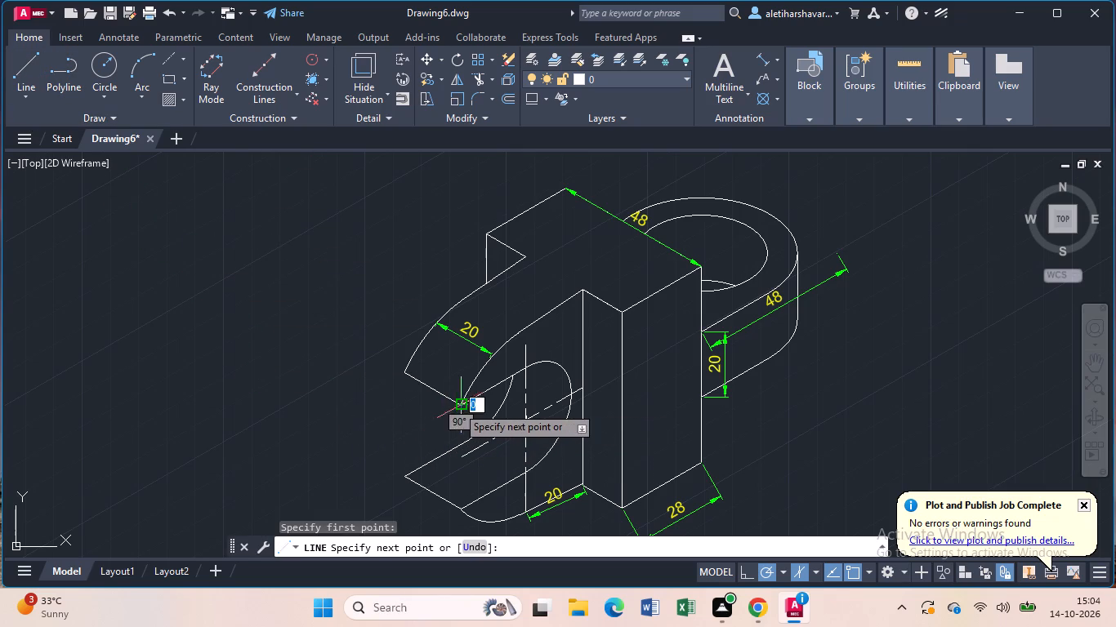
left_click(459, 505)
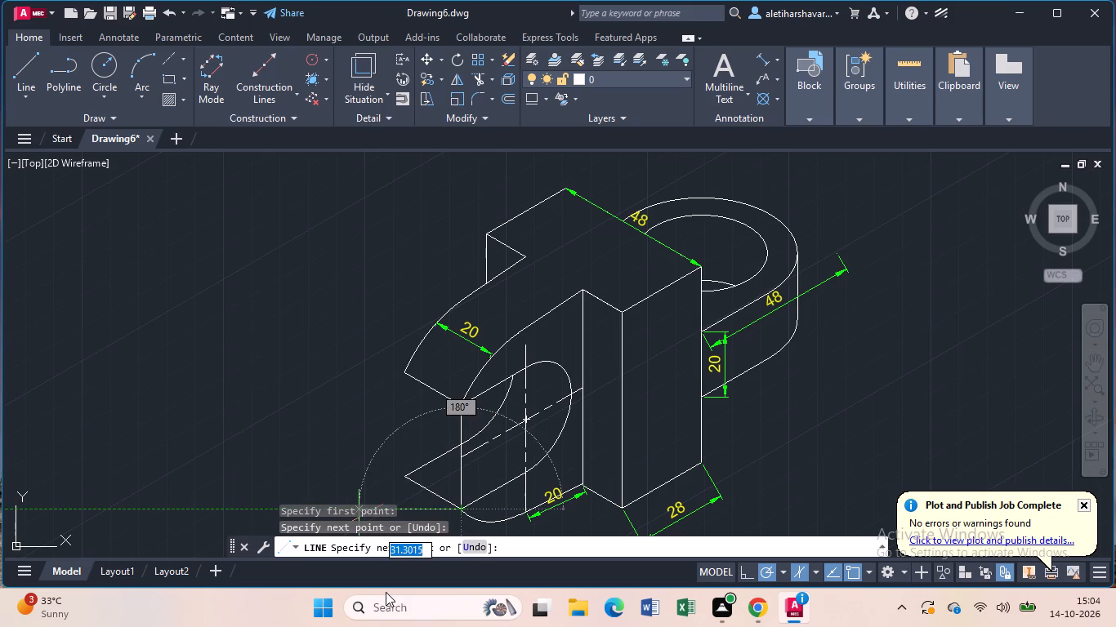
key("Escape")
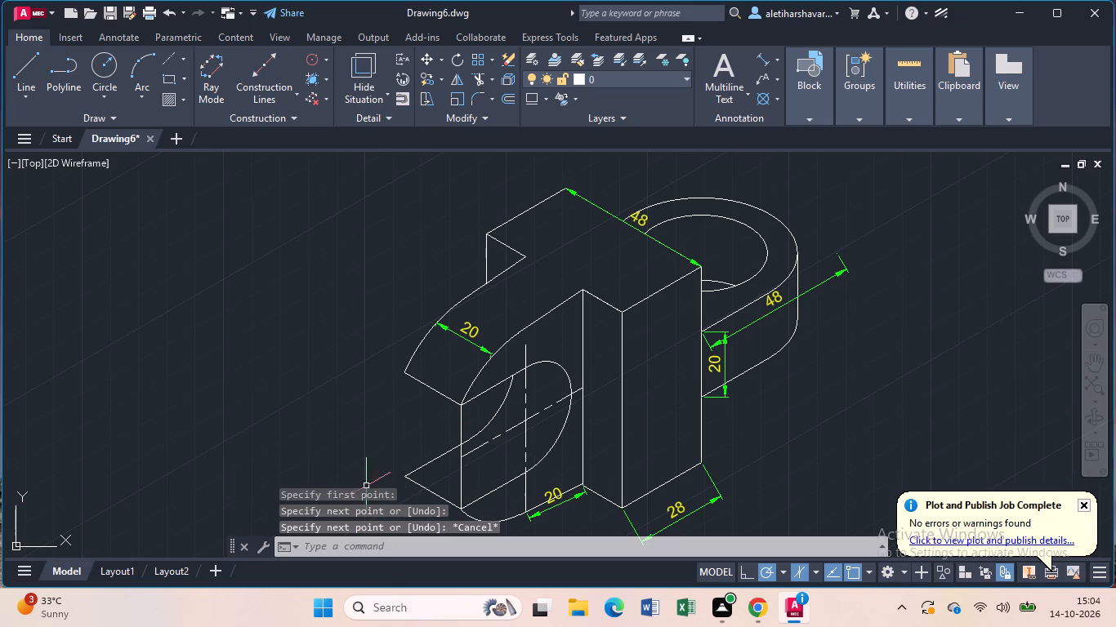
key("Return")
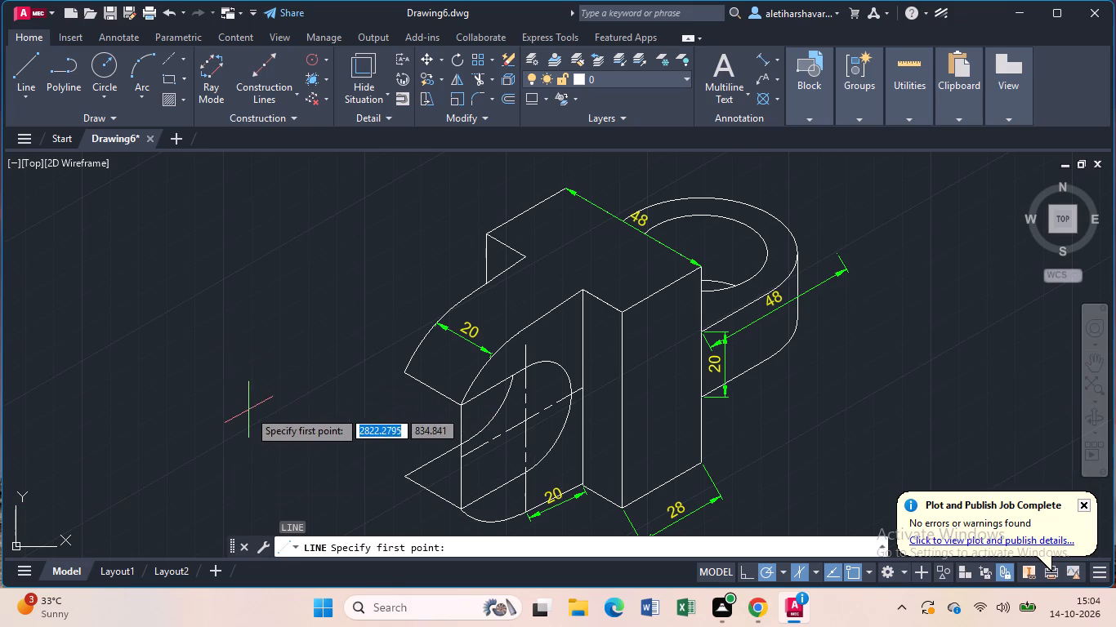
left_click(407, 376)
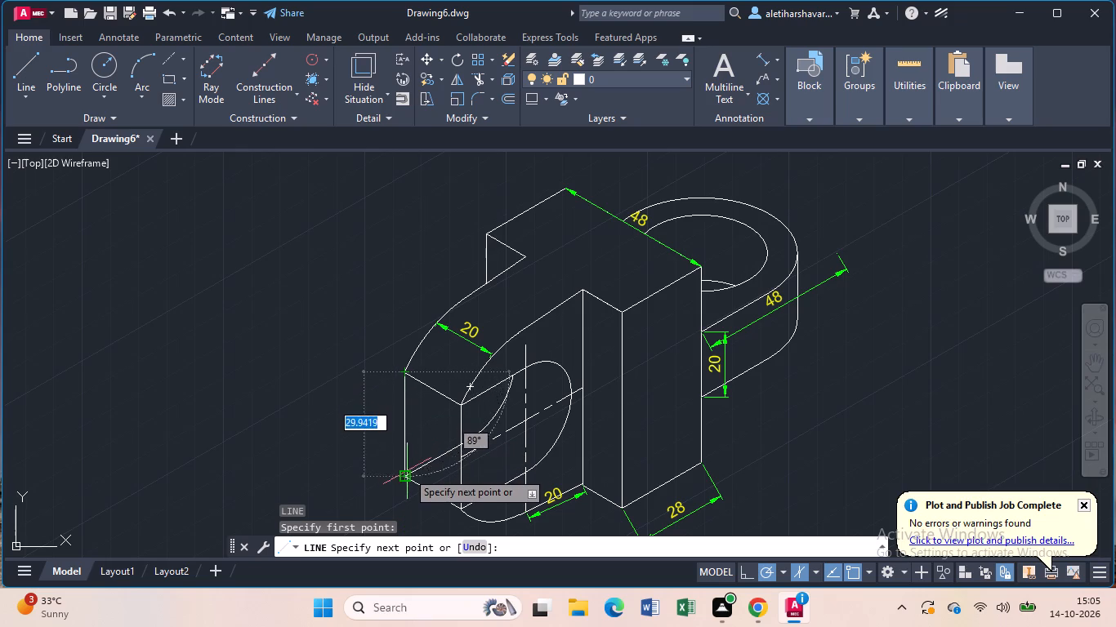
left_click(406, 474)
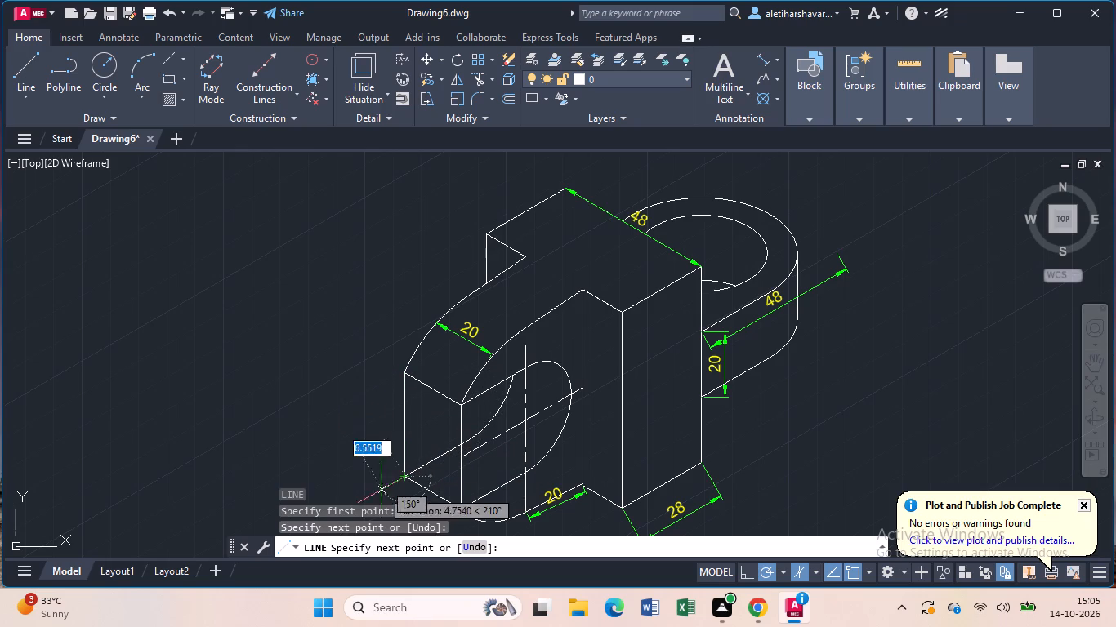
key("Escape")
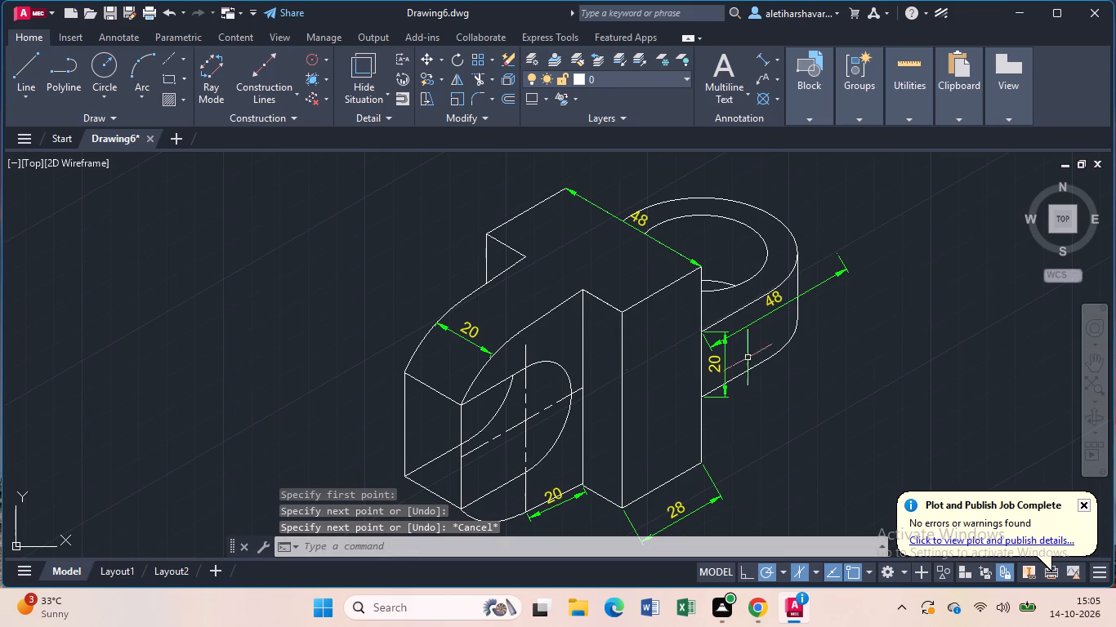
Inspect the drawing in the Bottom, Left, Right and Front preset views in turn.
left_click(33, 159)
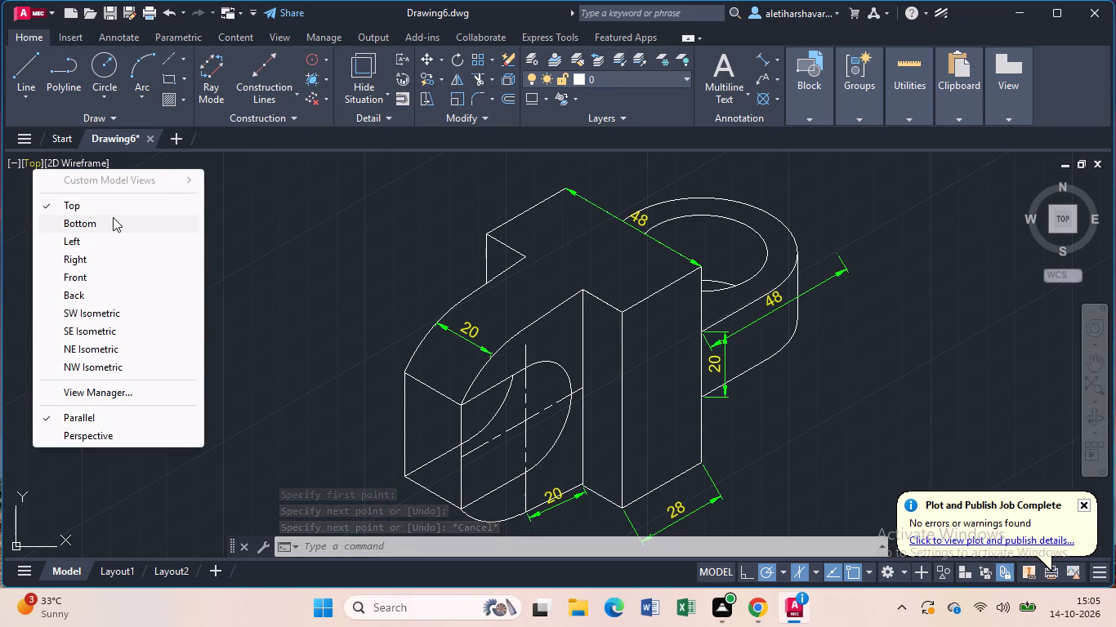
left_click(113, 217)
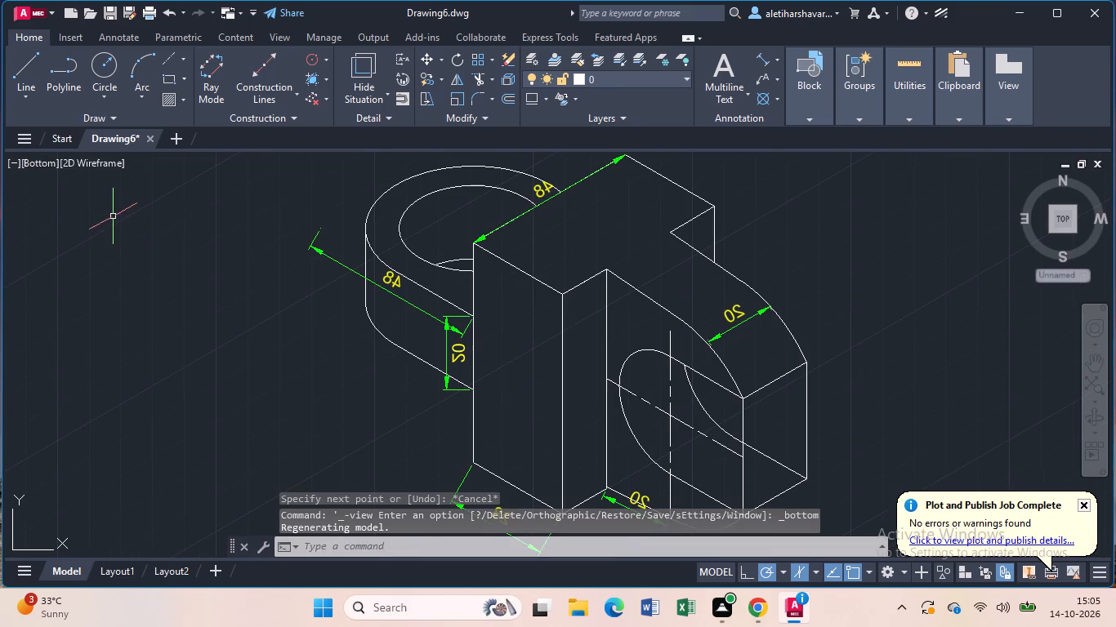
left_click(50, 162)
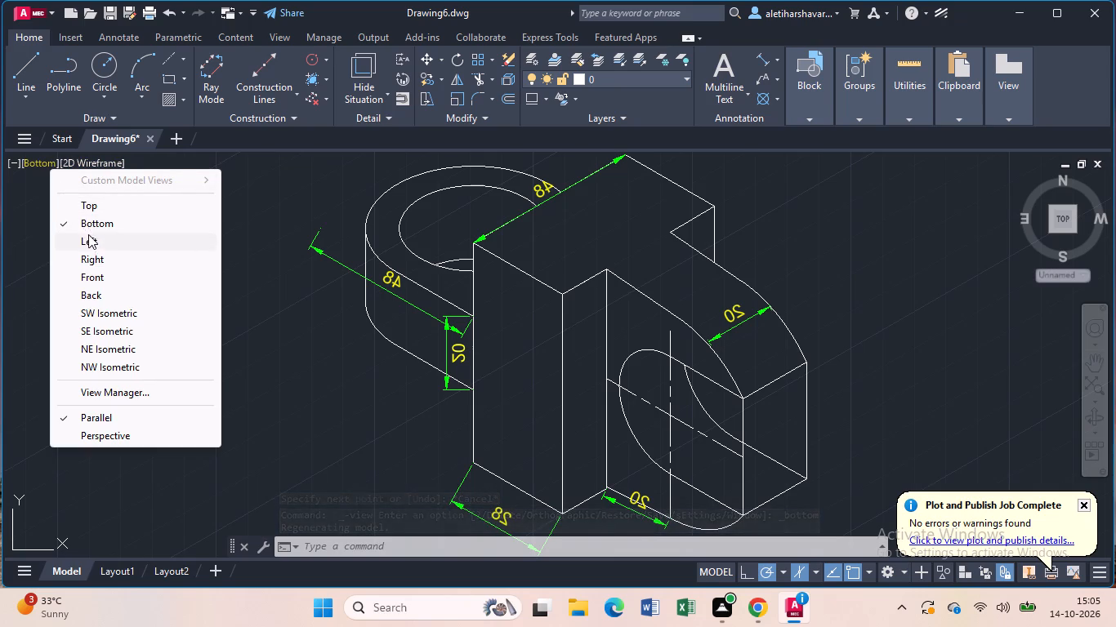
left_click(89, 236)
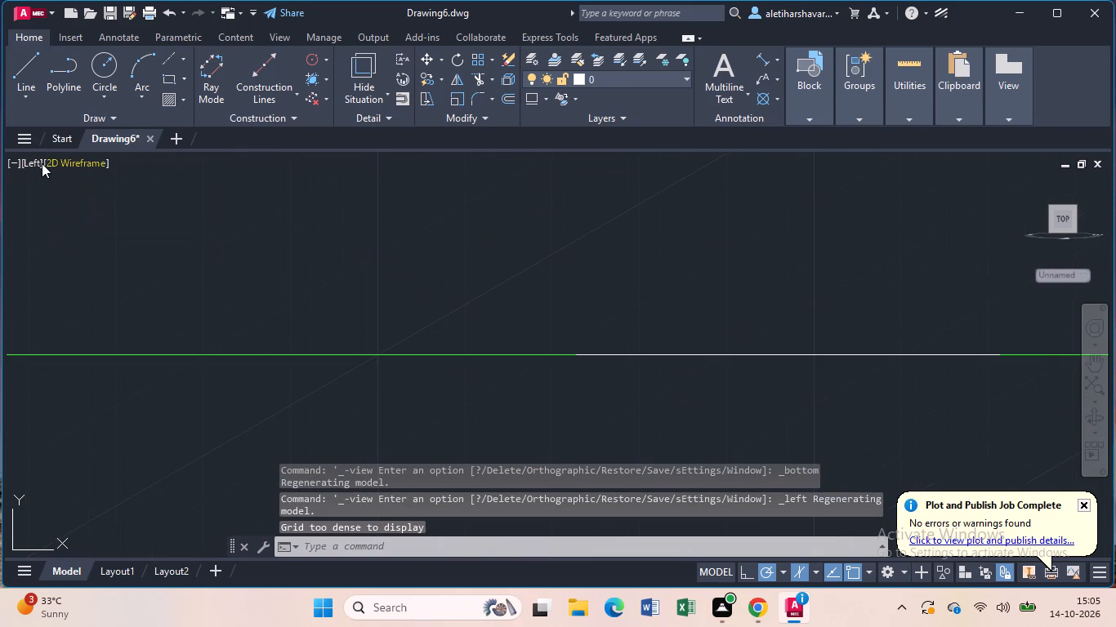
left_click(37, 159)
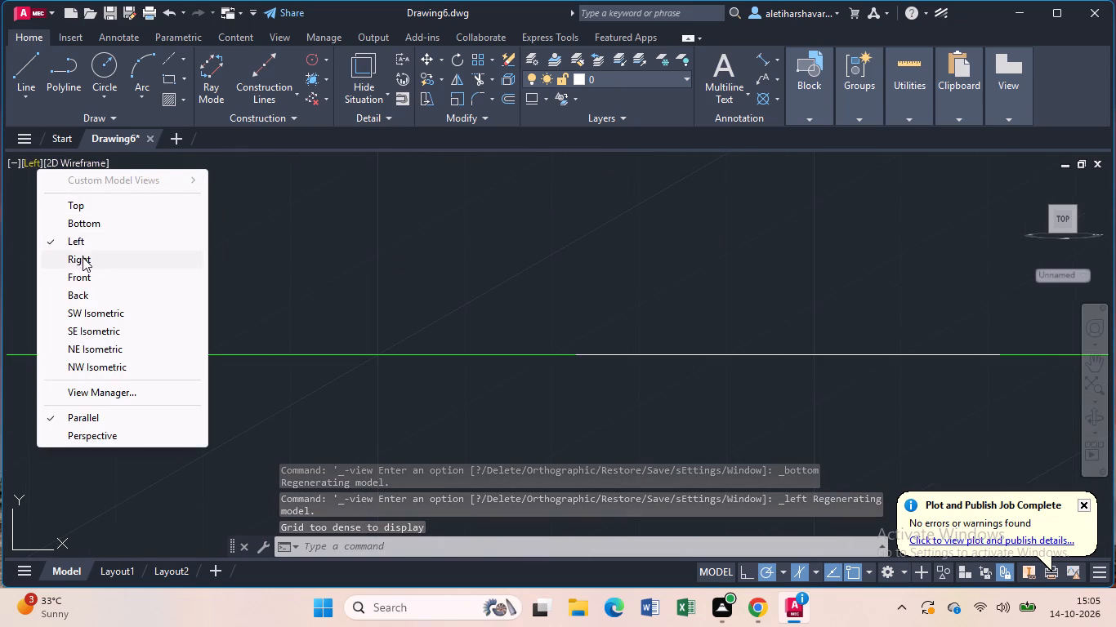
left_click(83, 258)
left_click(33, 163)
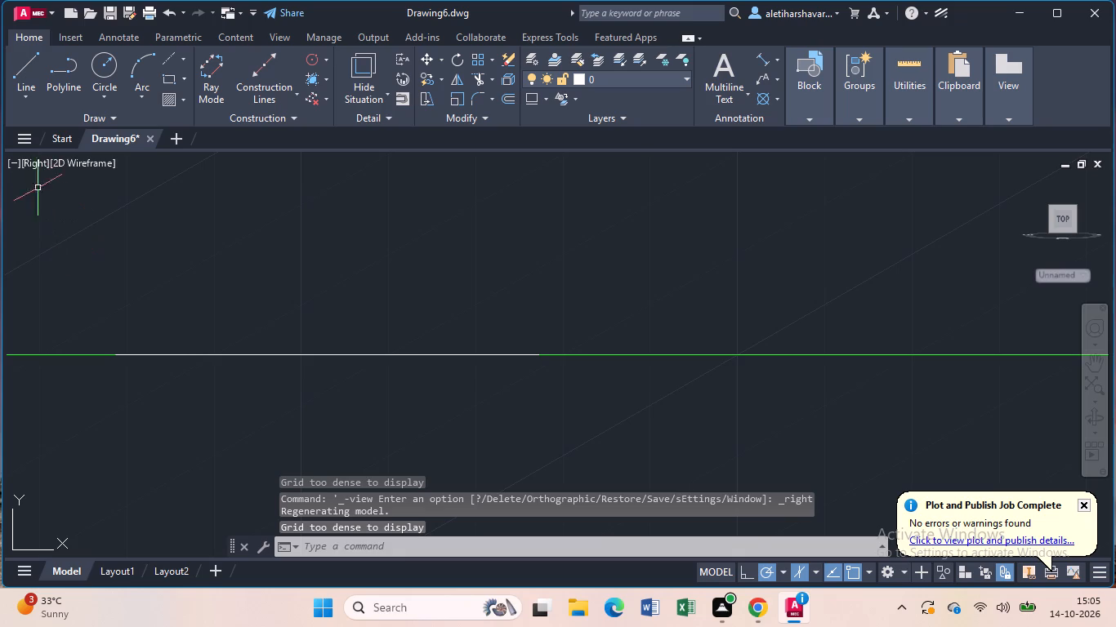
left_click(38, 158)
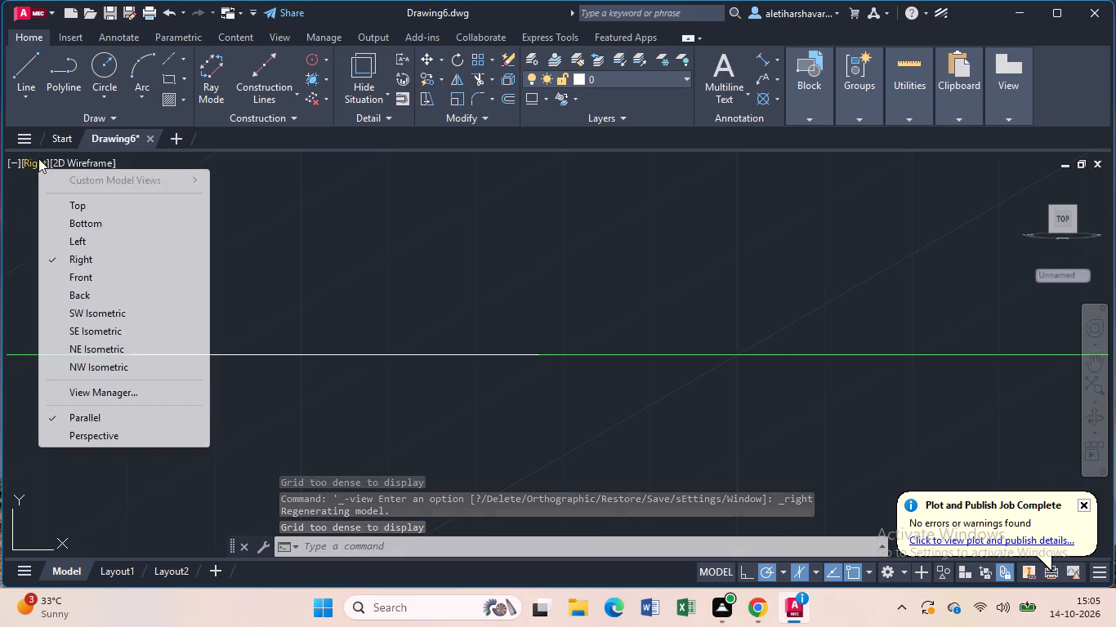
left_click(79, 272)
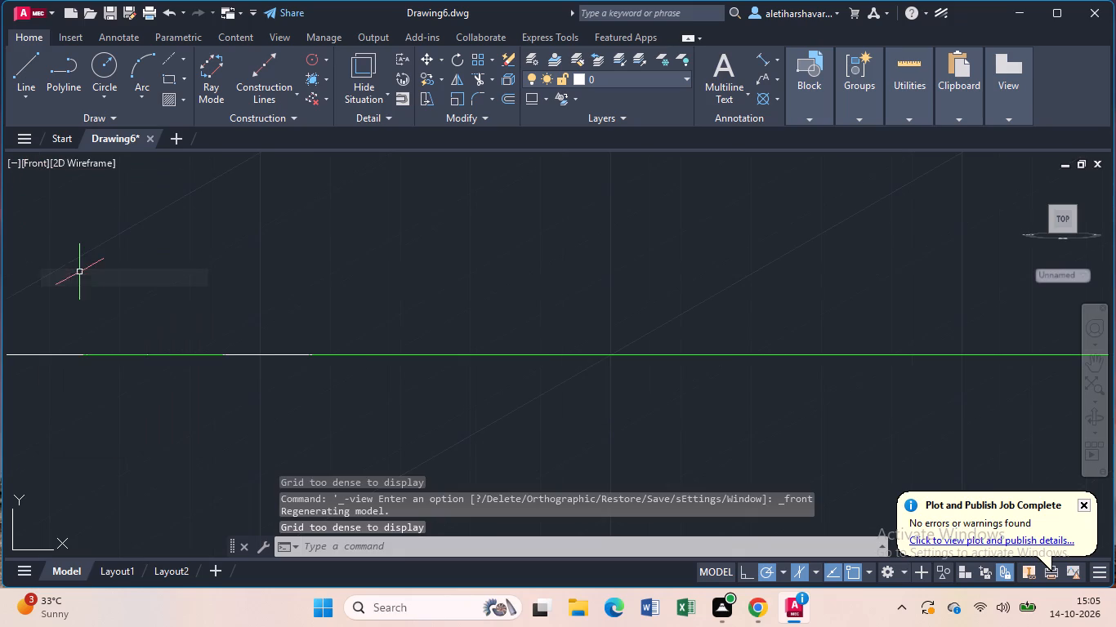
Inspect the drawing in the Back and the SW, SE, NE and NW Isometric preset views in turn, and return to the Top view.
left_click(32, 159)
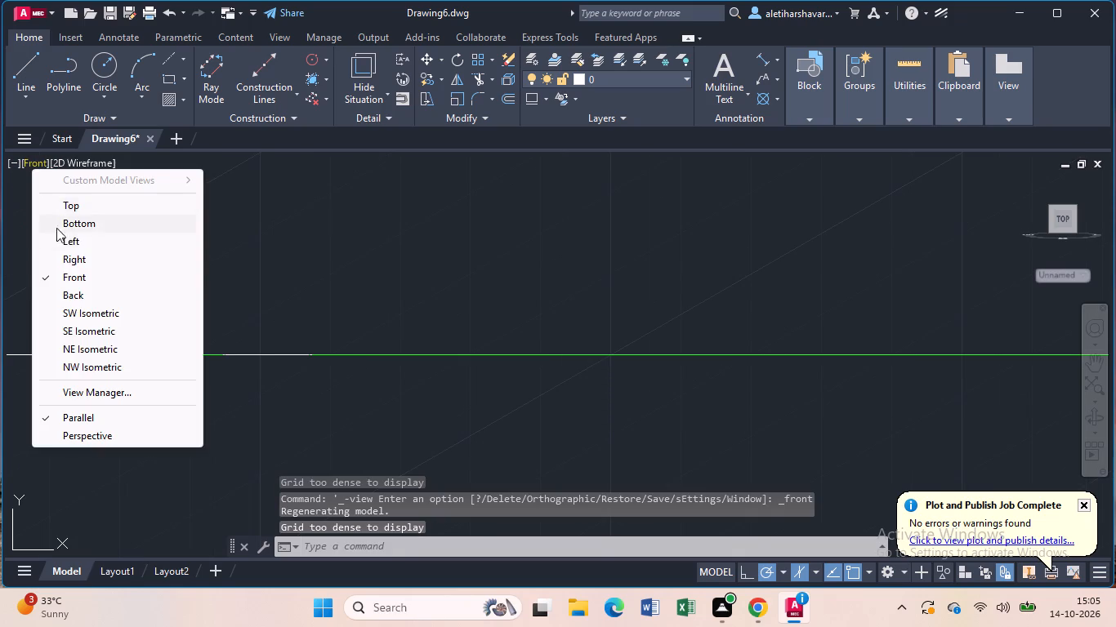
left_click(74, 296)
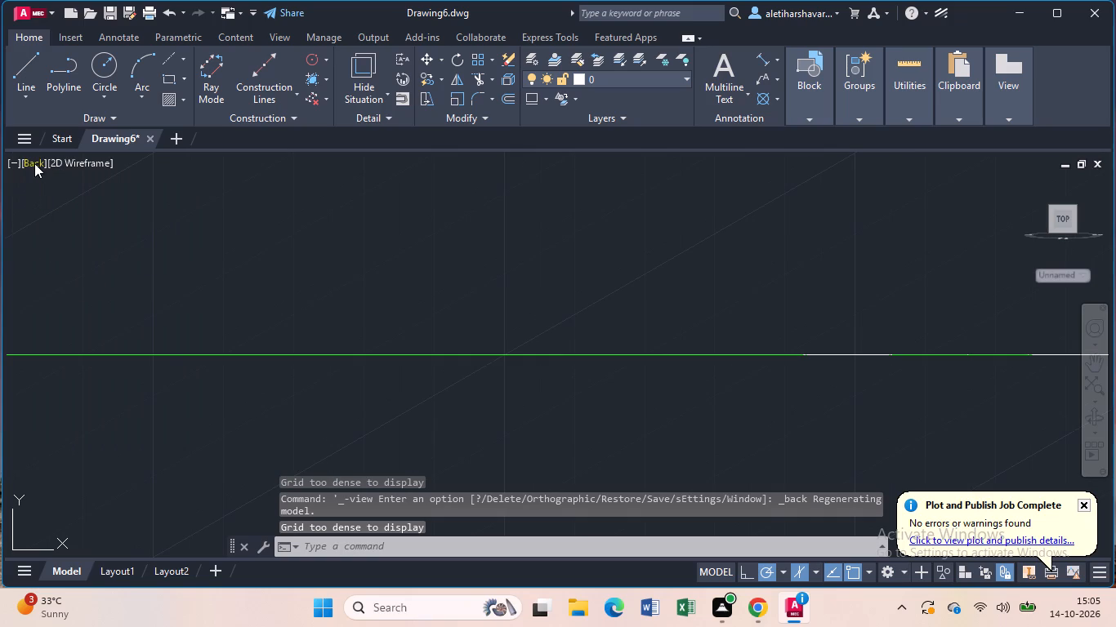
left_click(34, 163)
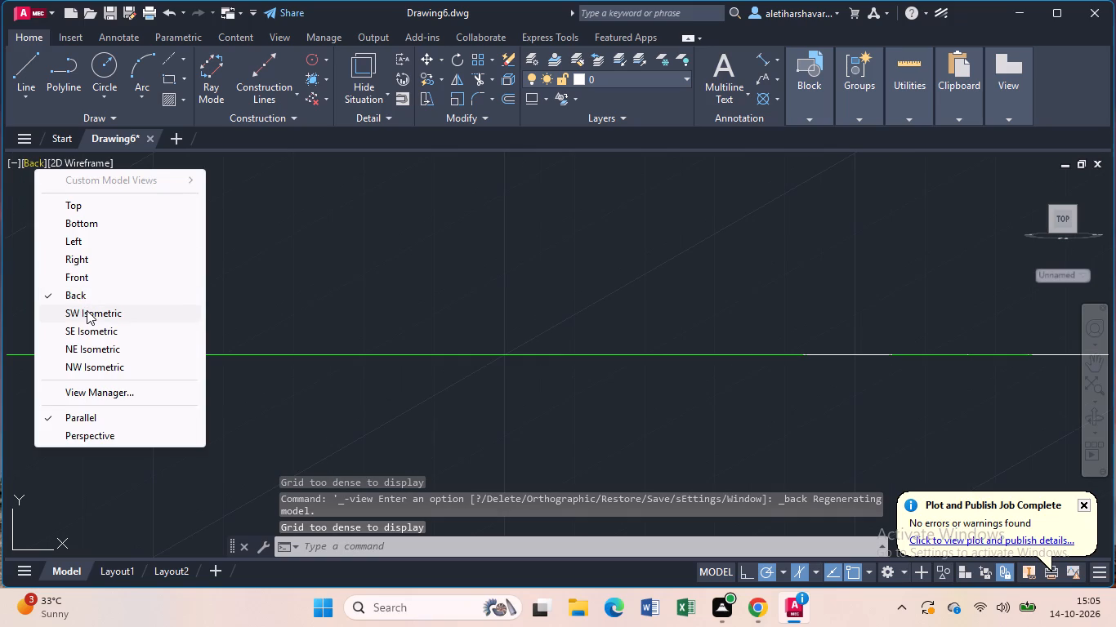
left_click(87, 310)
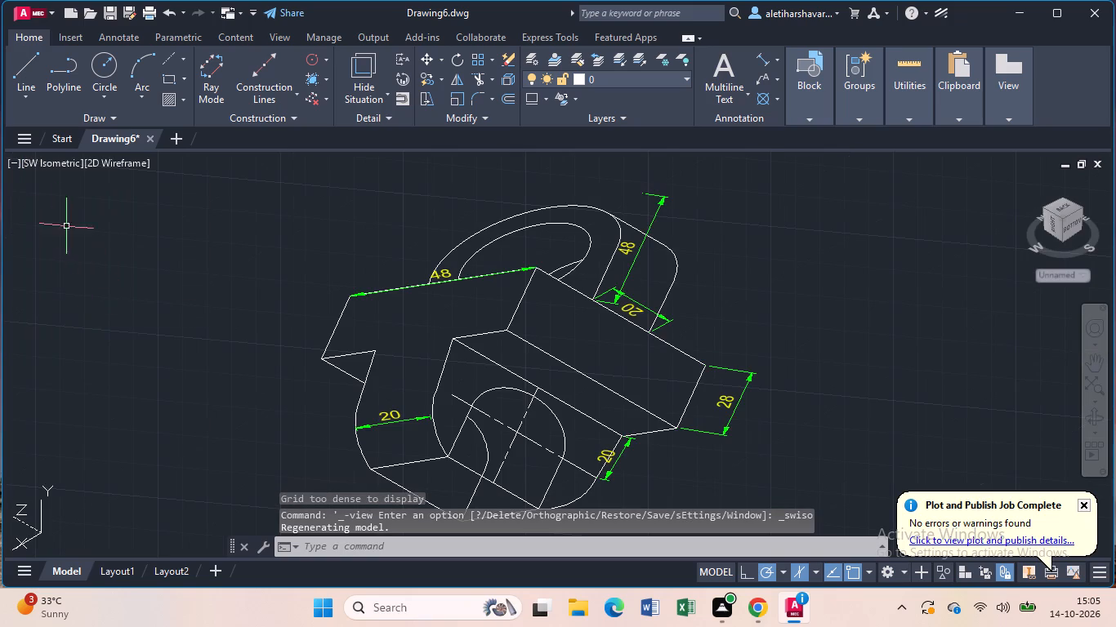
left_click(32, 165)
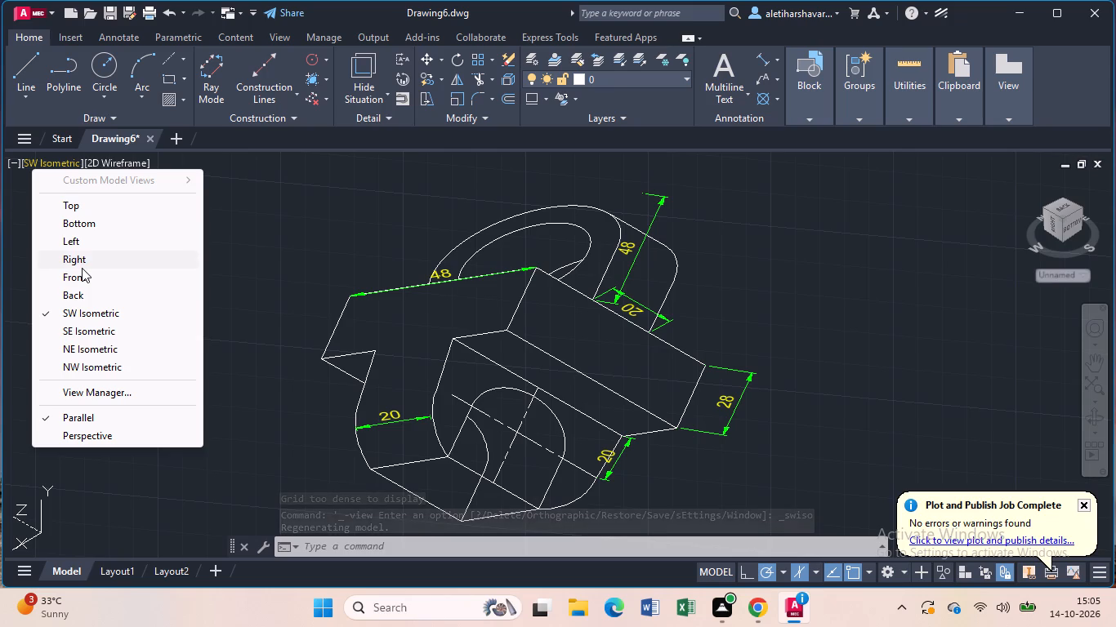
left_click(86, 329)
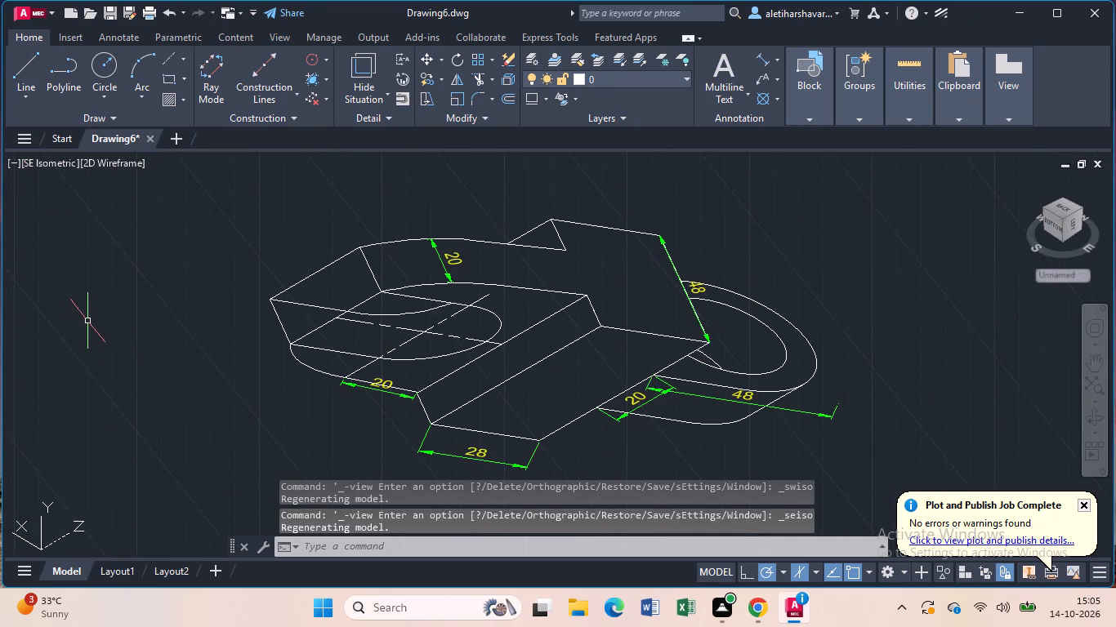
left_click(42, 160)
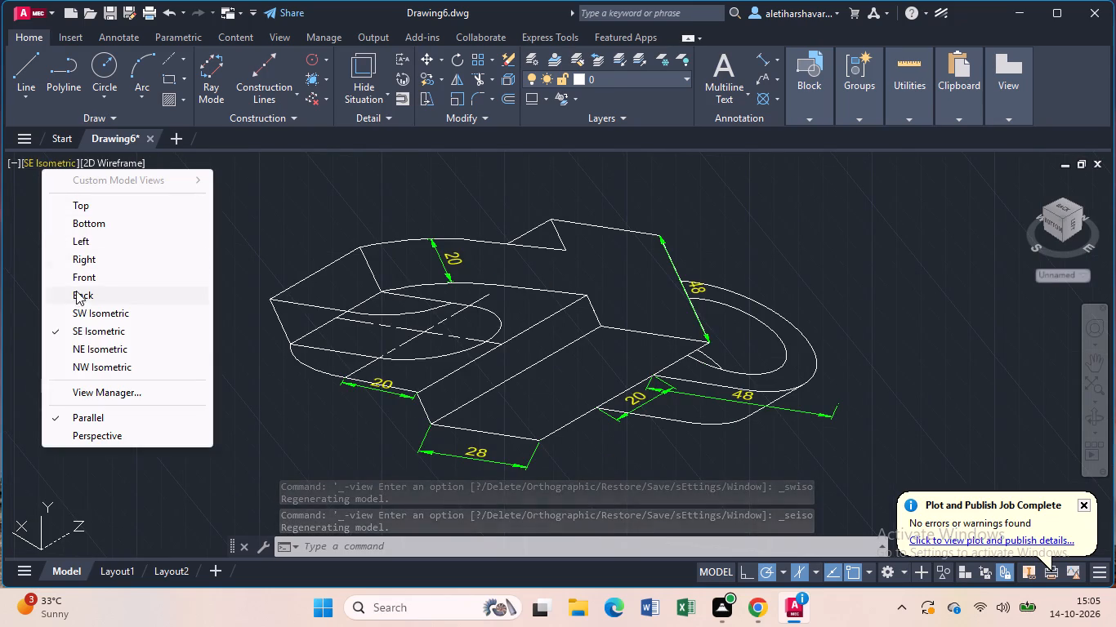
left_click(104, 343)
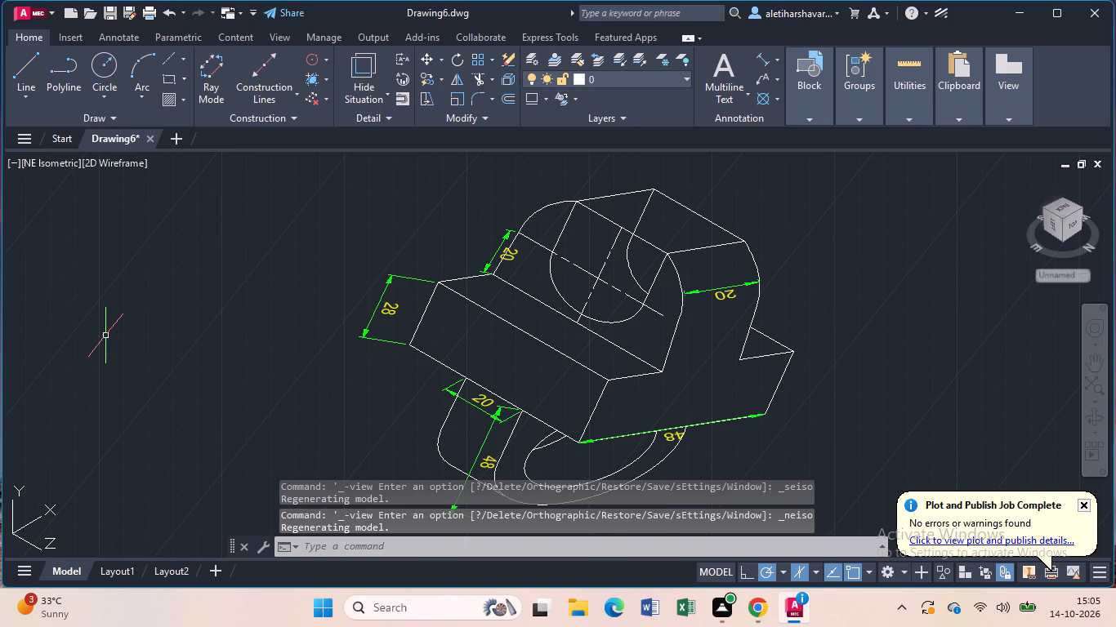
left_click(51, 160)
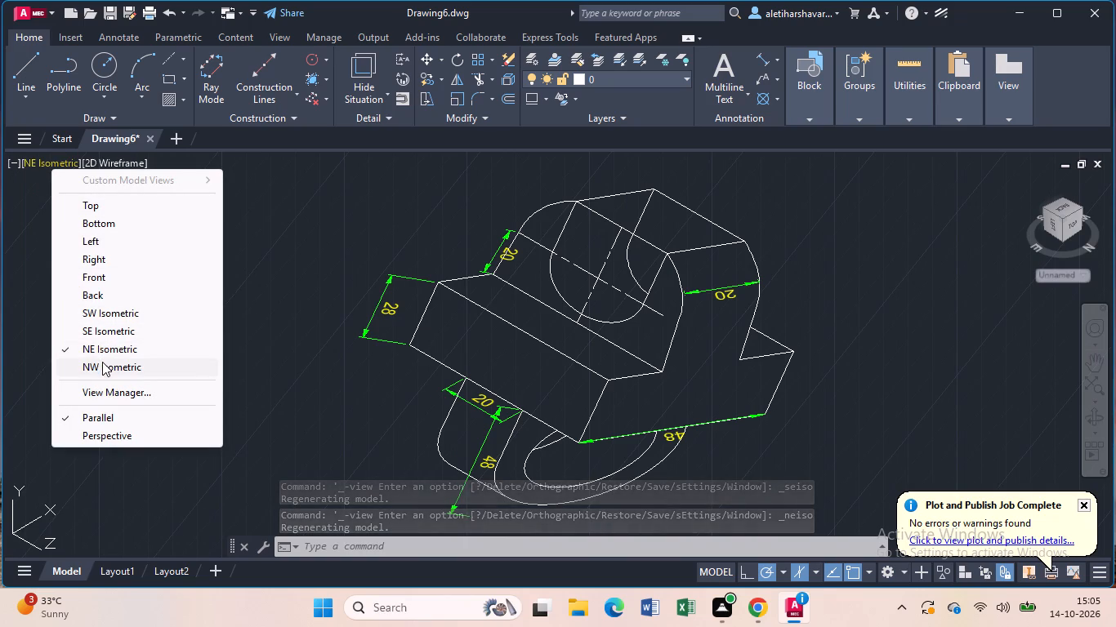
left_click(102, 362)
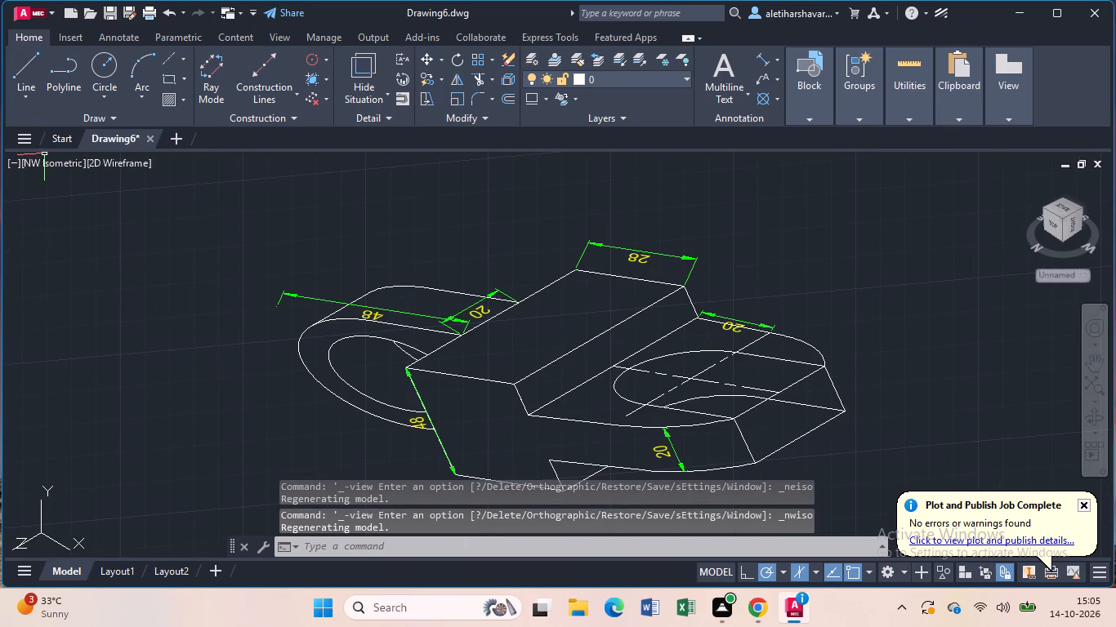
left_click(42, 166)
left_click(56, 203)
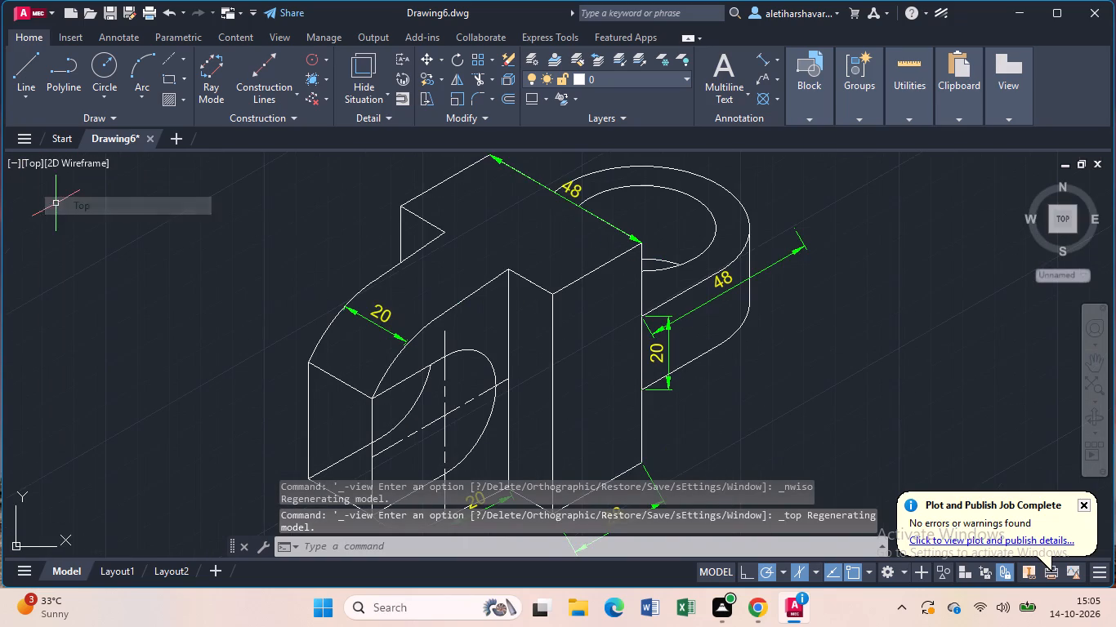
Trim away the two vertical lines closing the slotted lug's open end, including the front line's remaining upper piece.
middle_click_drag(248, 344, 193, 214)
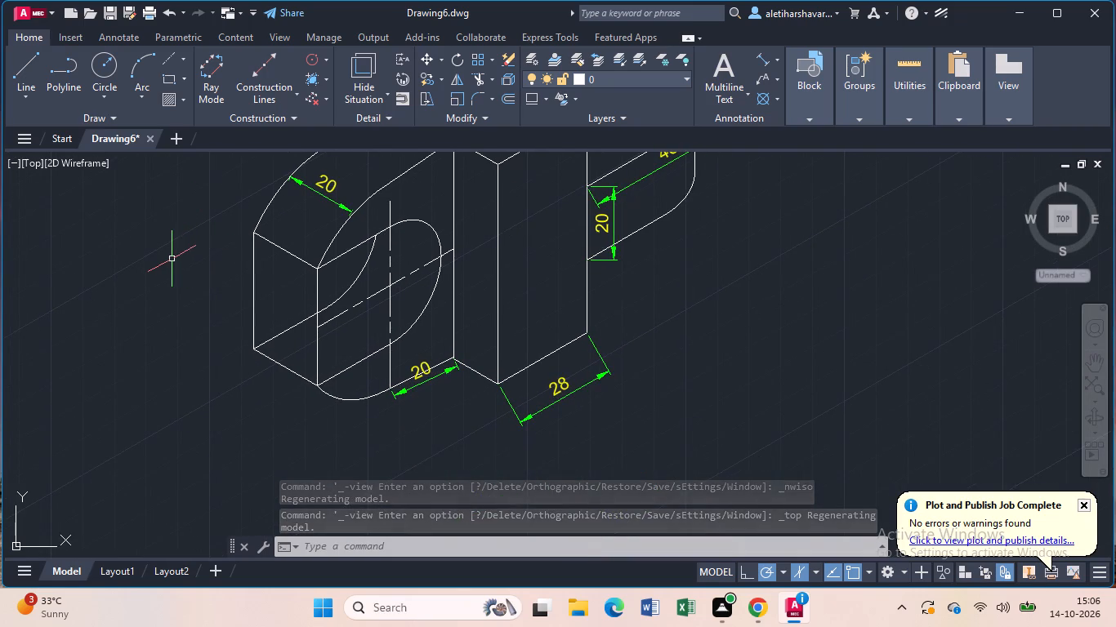
key("Escape")
key("t")
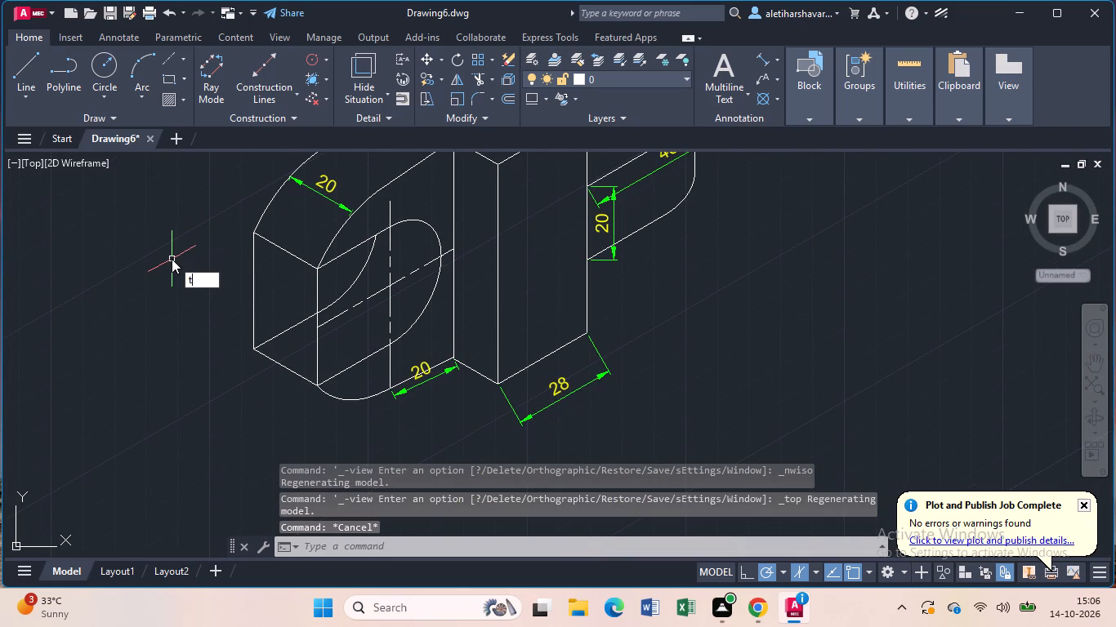
key("r")
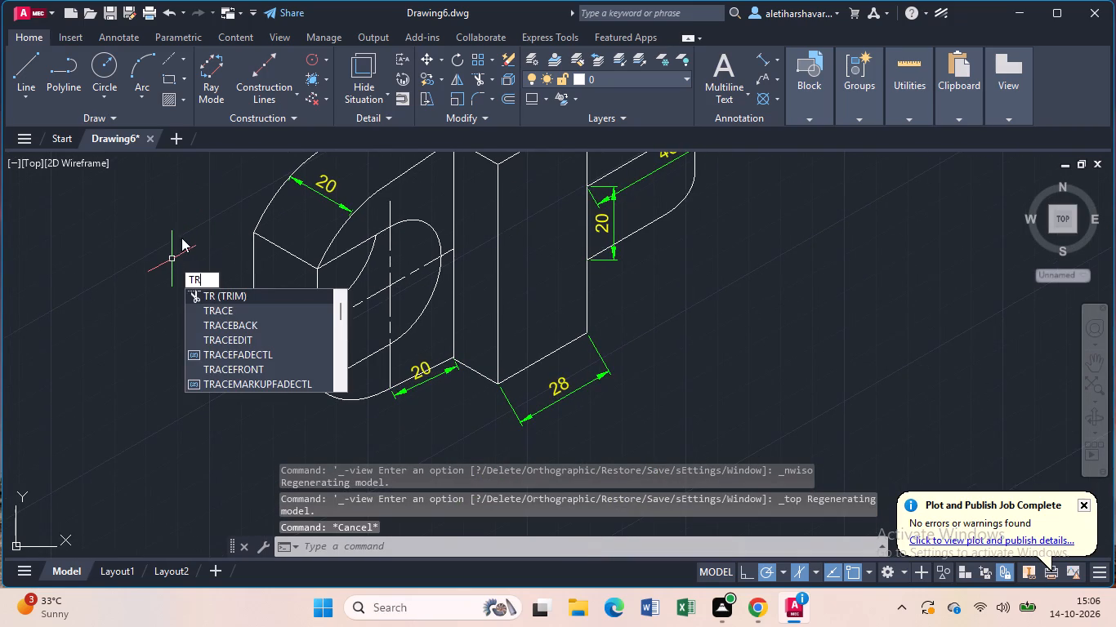
key("Return")
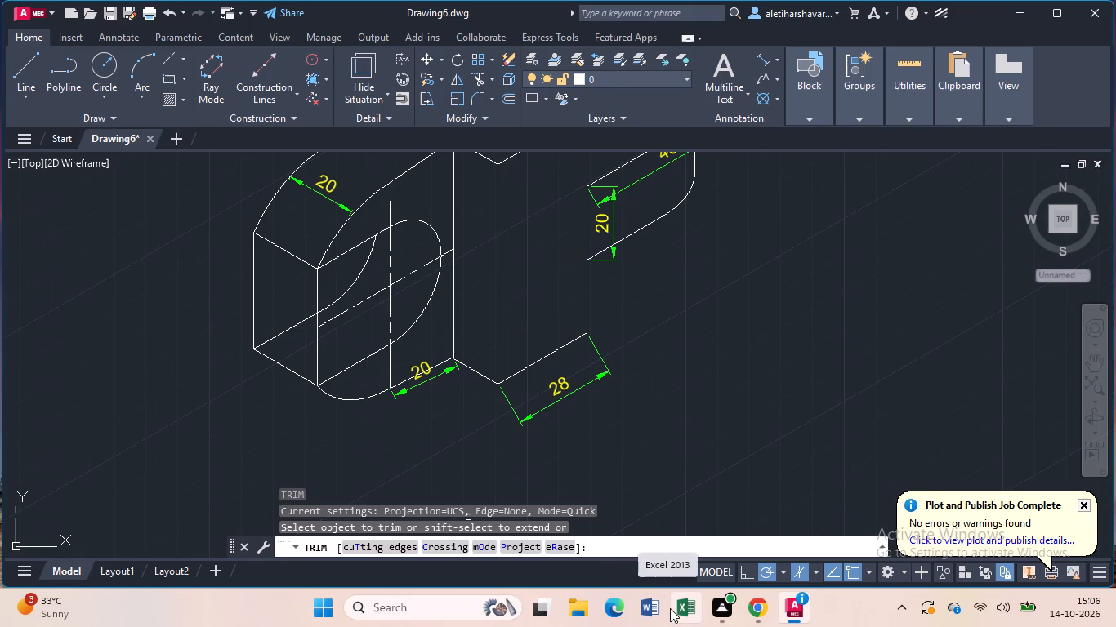
left_click(317, 351)
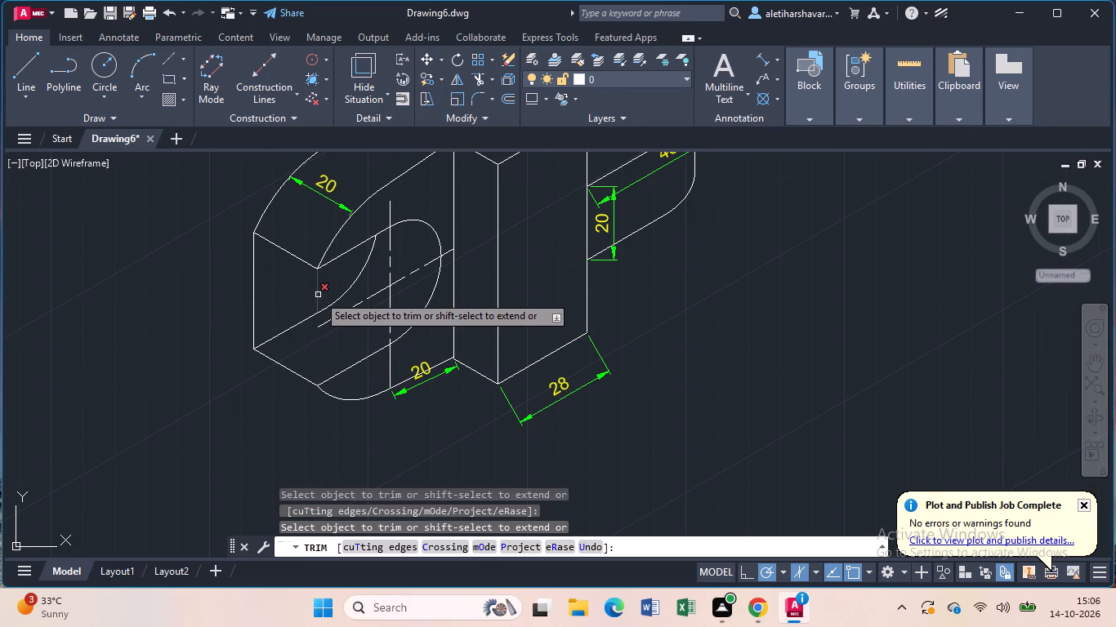
left_click(318, 295)
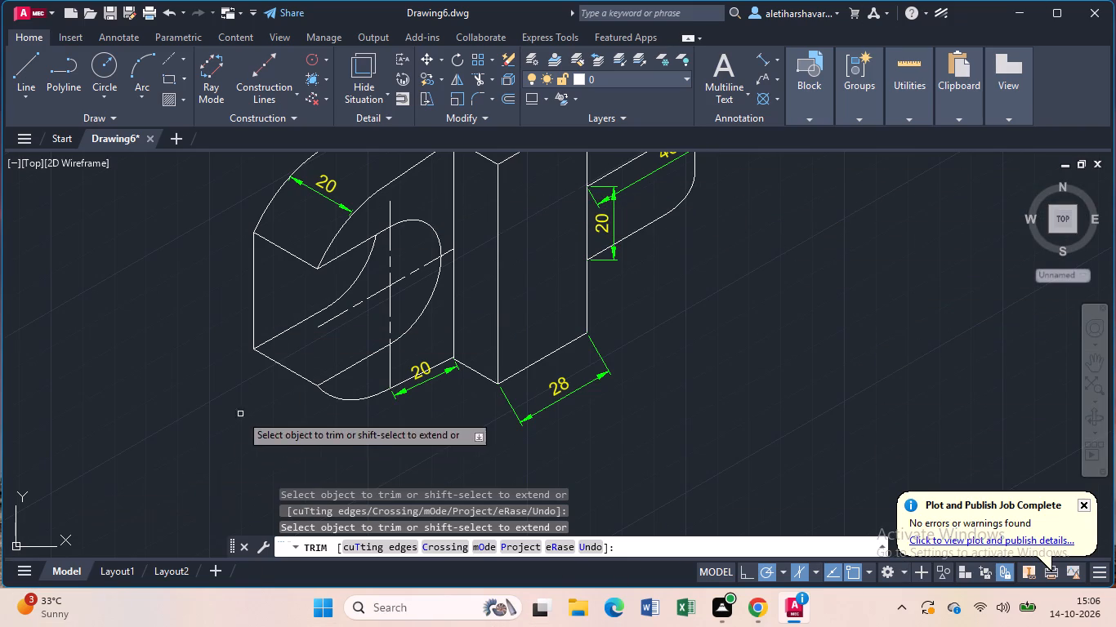
left_click(254, 336)
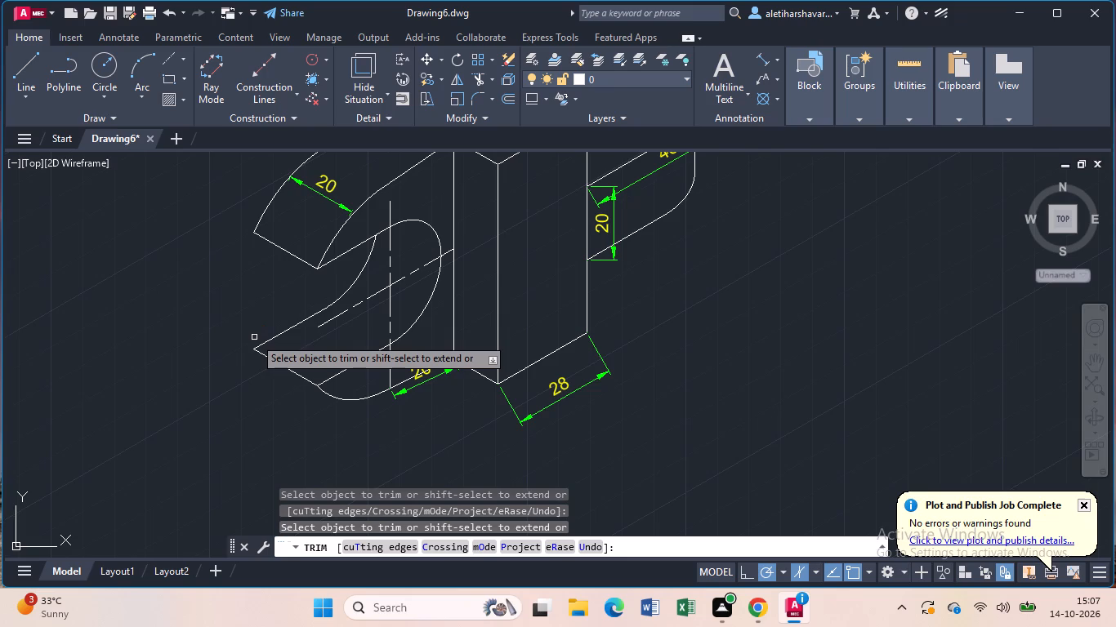
key("Escape")
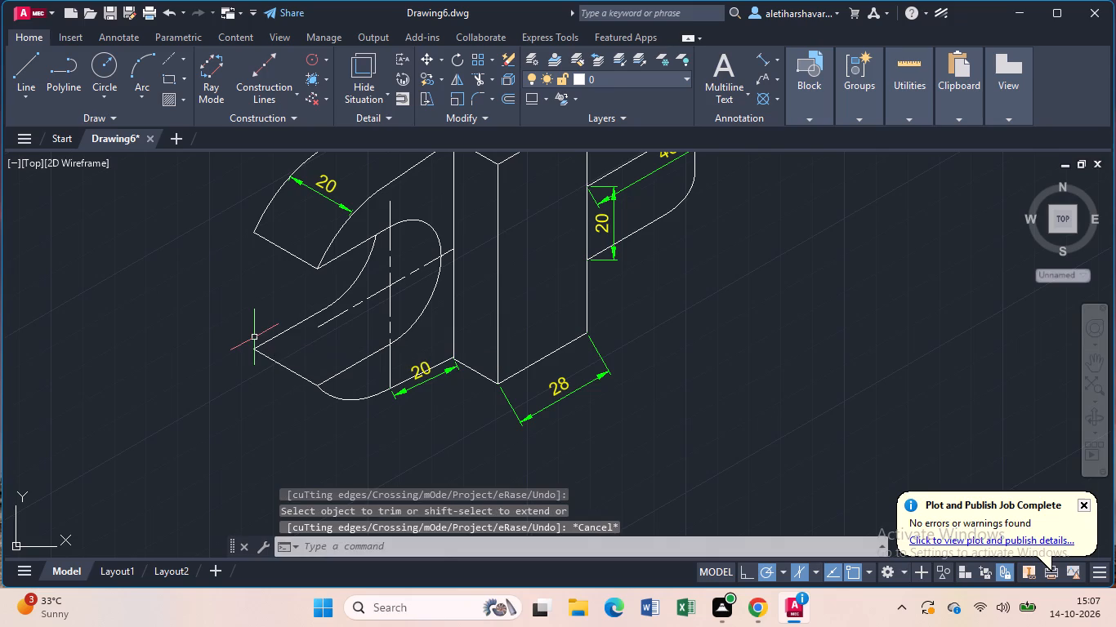
key("Escape")
key("Escape")
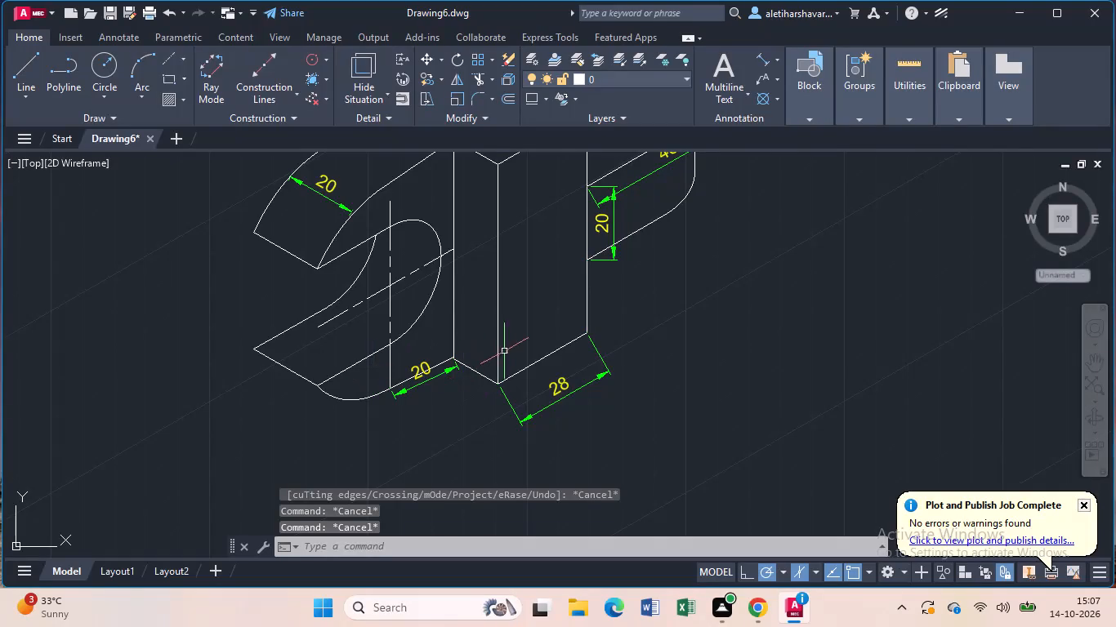
Examine the whole dimensioned part in the Top view, from a distance and up close, checking its edges and dimensions.
scroll(542, 326, "down", 1)
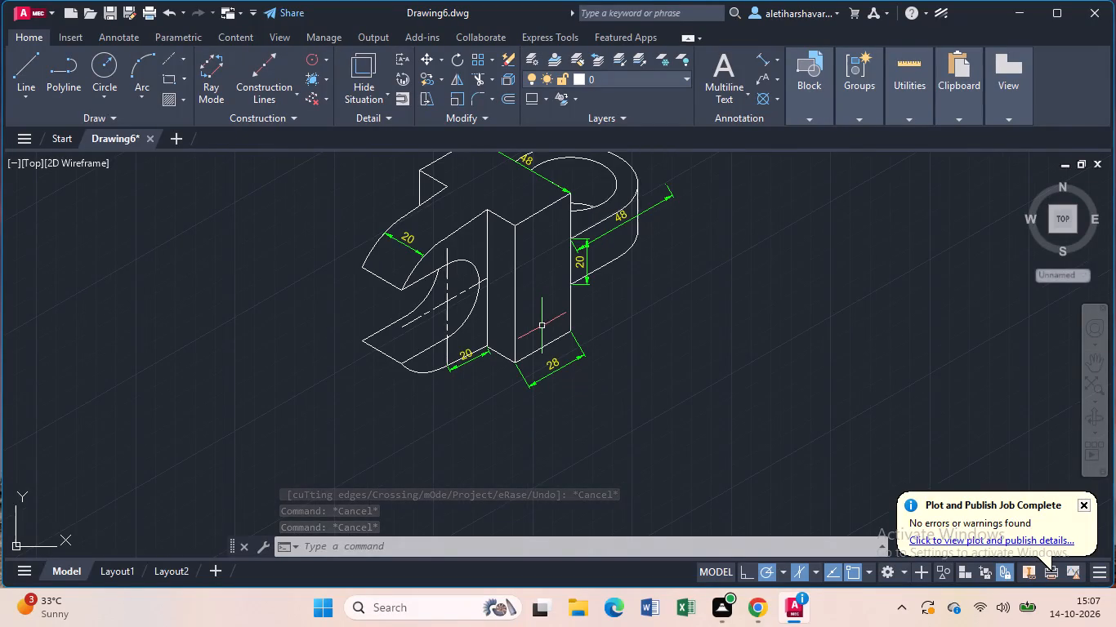
middle_click_drag(561, 269, 547, 305)
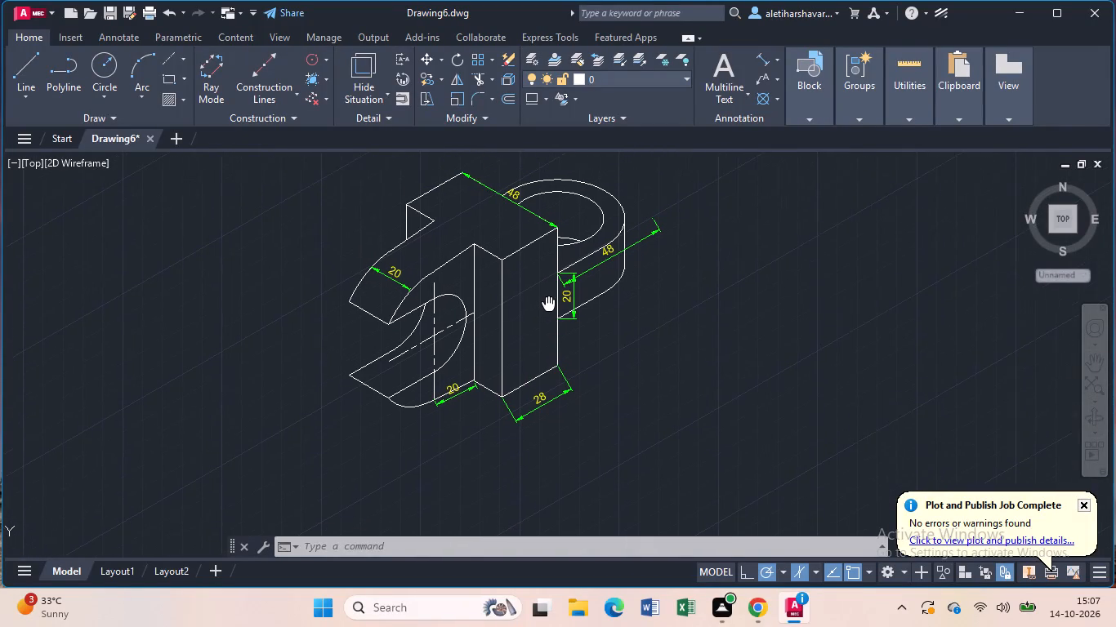
middle_click_drag(547, 305, 546, 309)
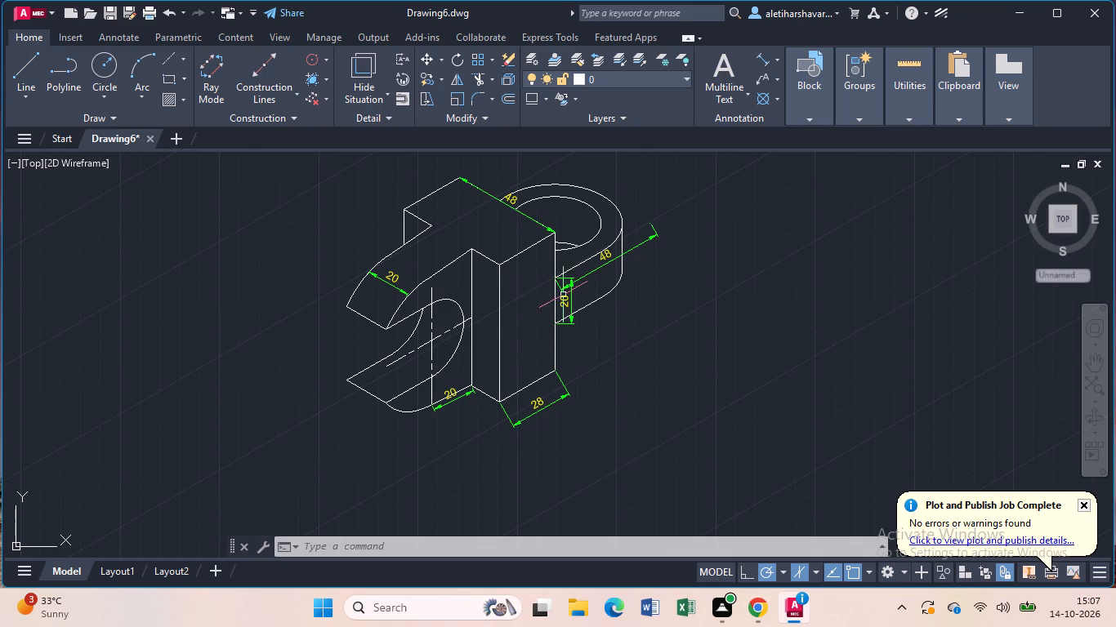
middle_click_drag(663, 262, 658, 305)
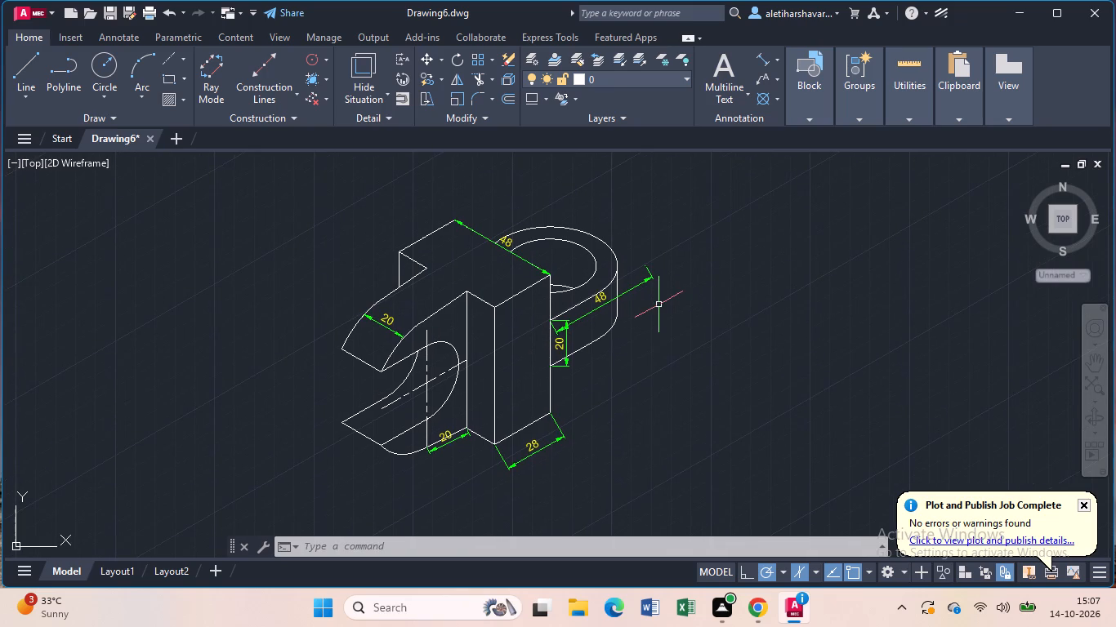
middle_click_drag(658, 305, 661, 320)
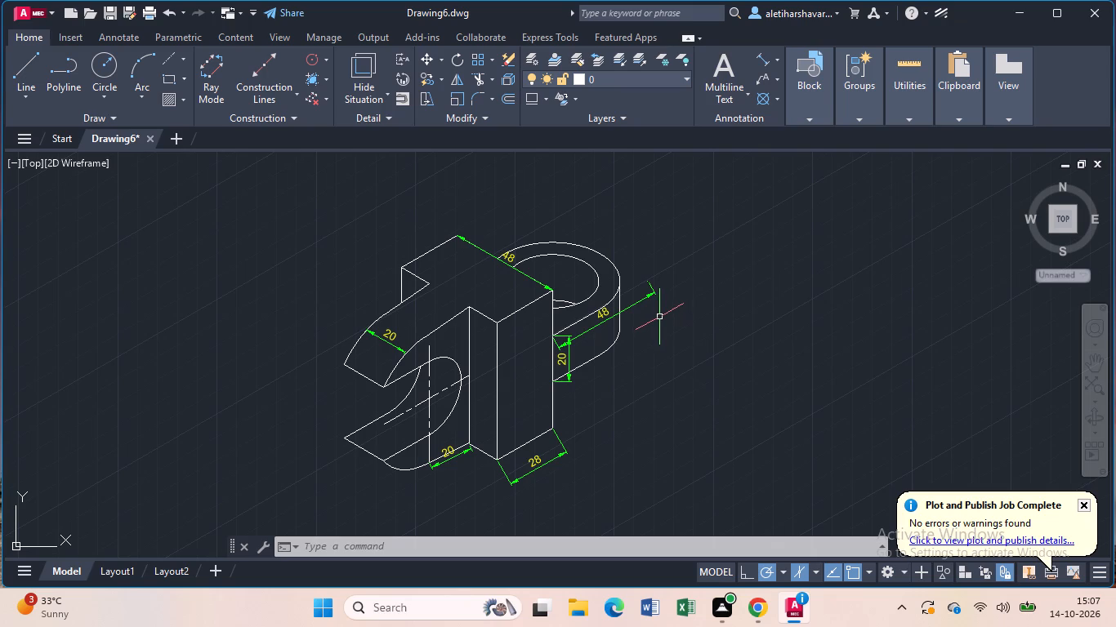
key("Escape")
key("Escape")
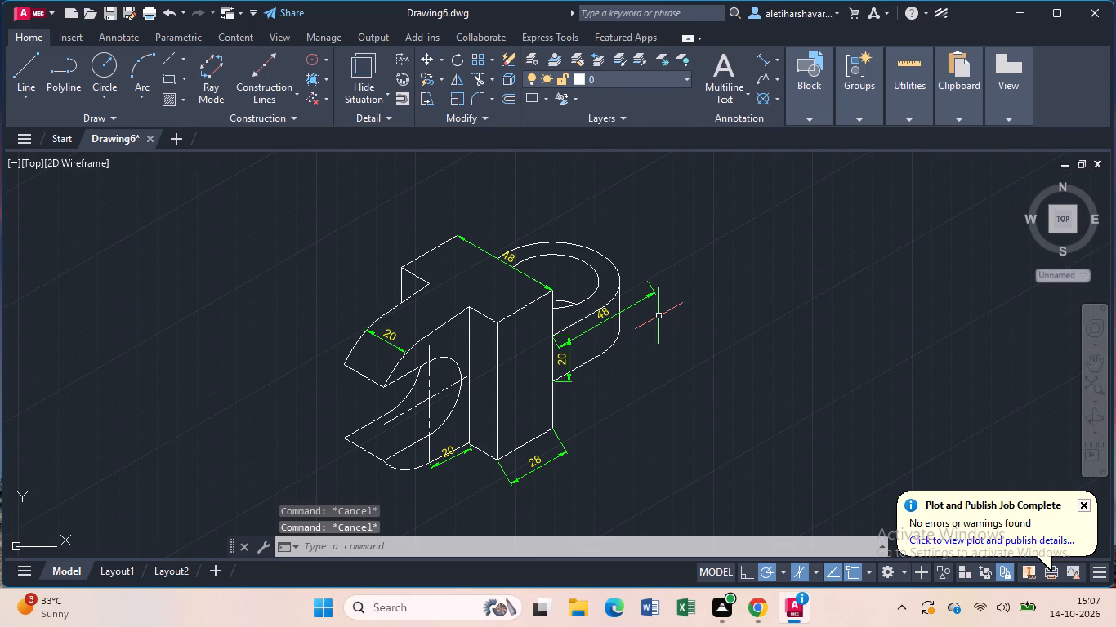
scroll(633, 329, "up", 1)
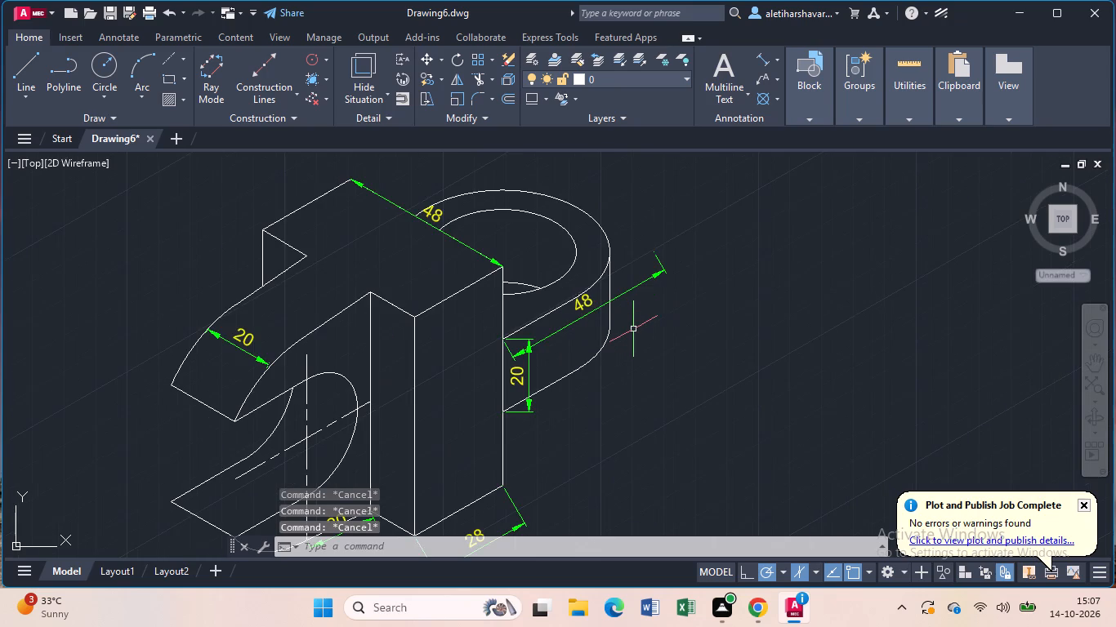
scroll(633, 329, "down", 1)
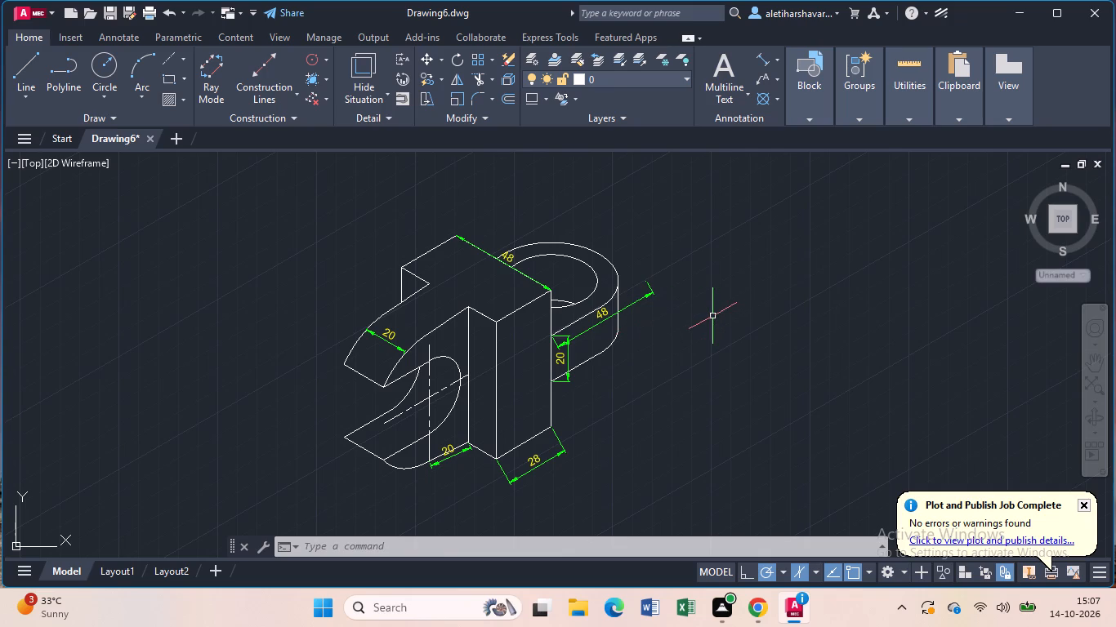
key("Escape")
middle_click_drag(656, 355, 702, 367)
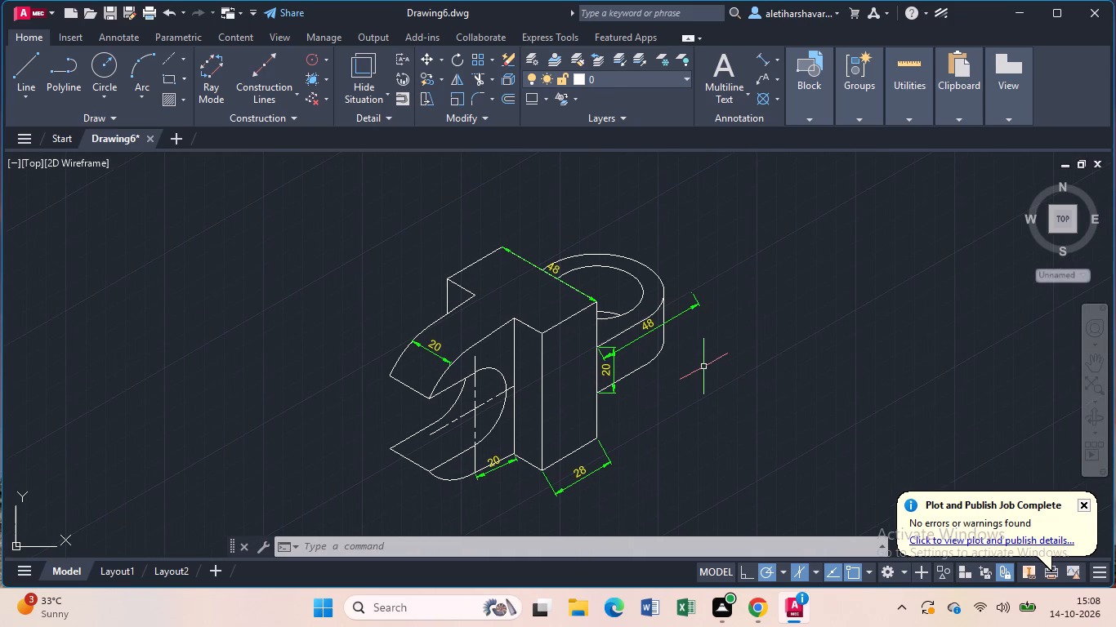
scroll(703, 367, "up", 1)
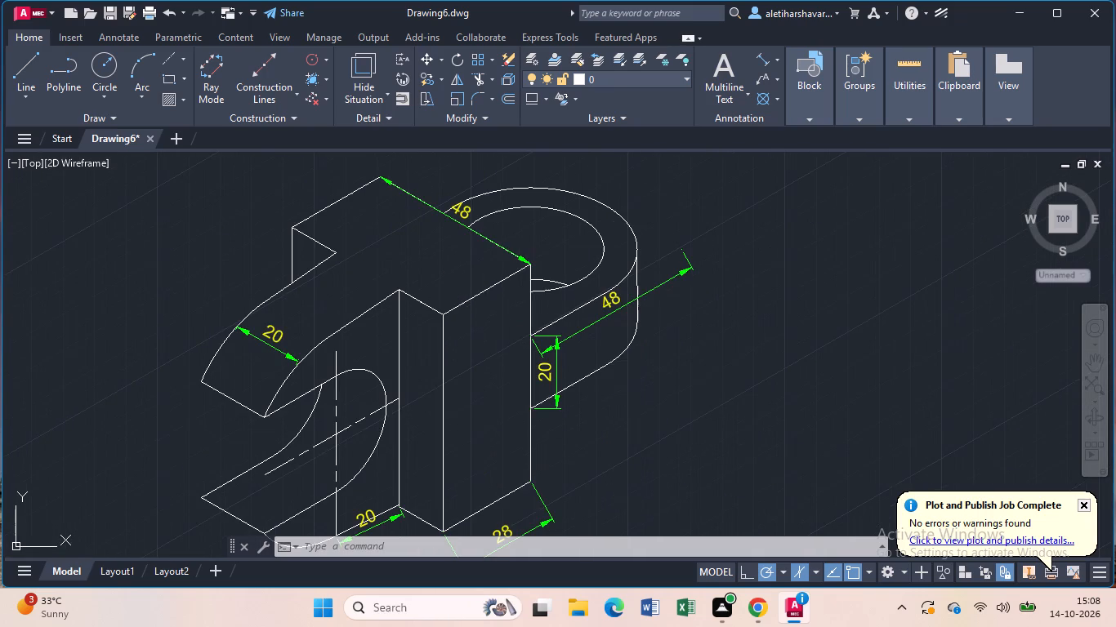
middle_click_drag(650, 411, 676, 401)
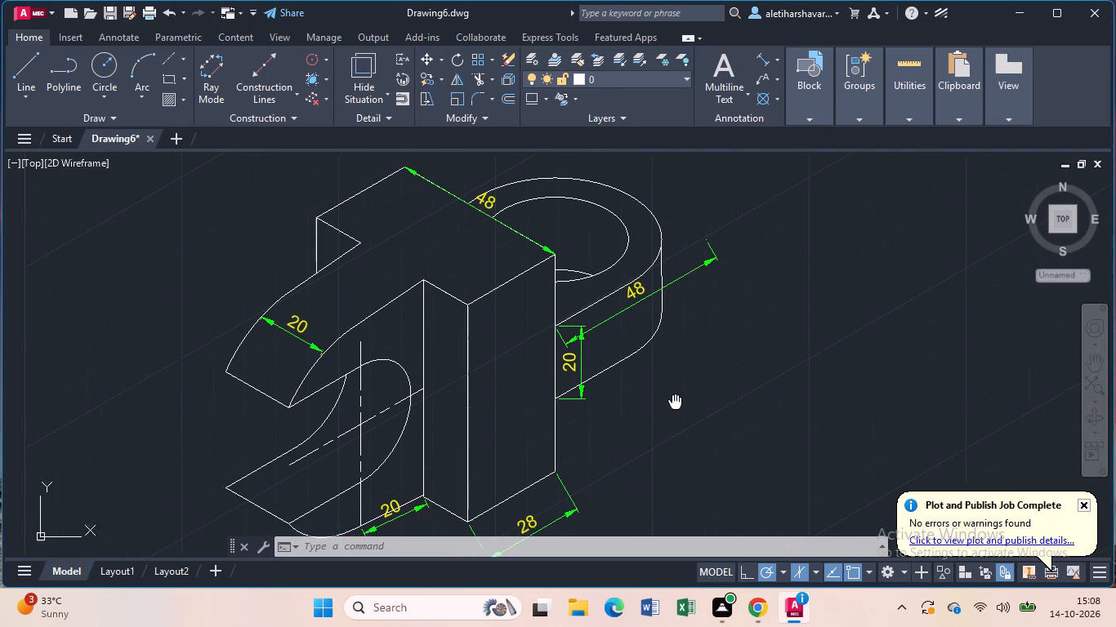
middle_click_drag(676, 401, 698, 385)
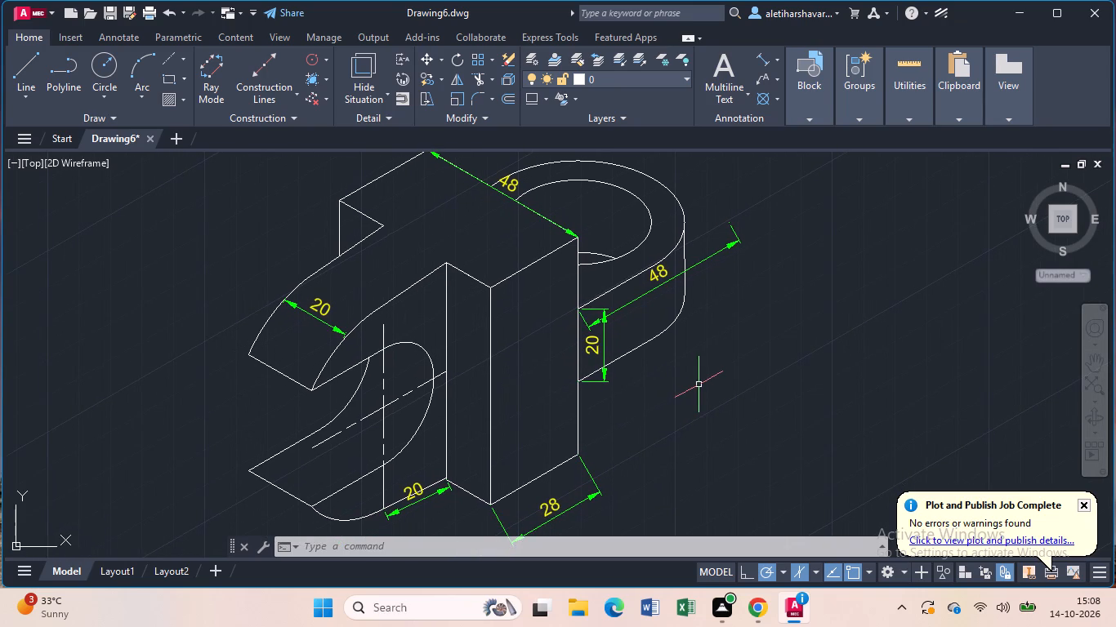
scroll(699, 384, "down", 1)
key("Escape")
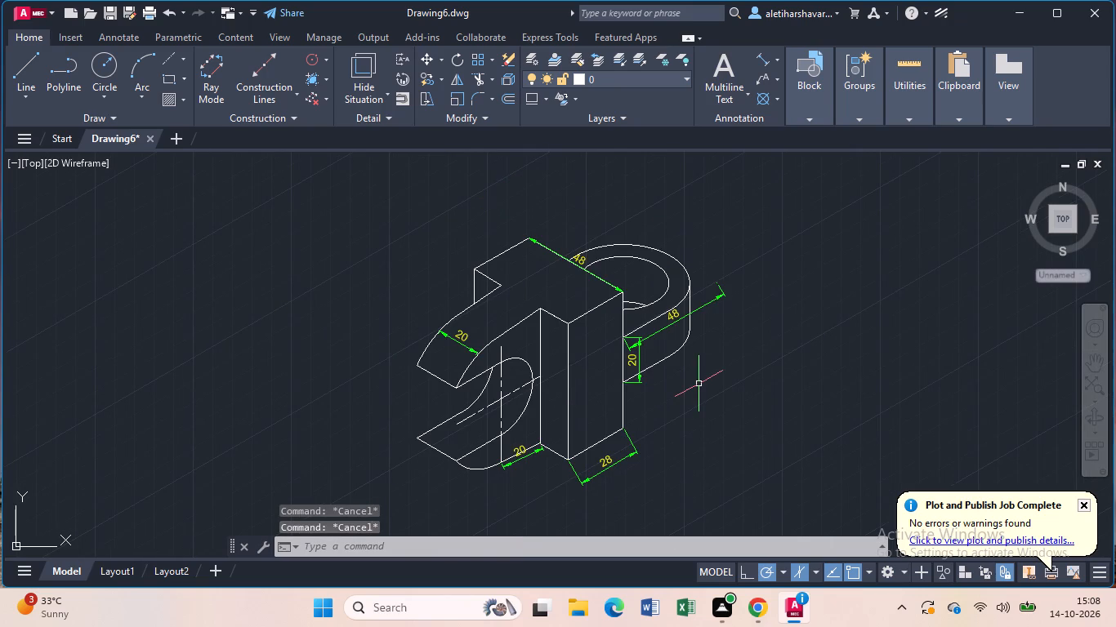
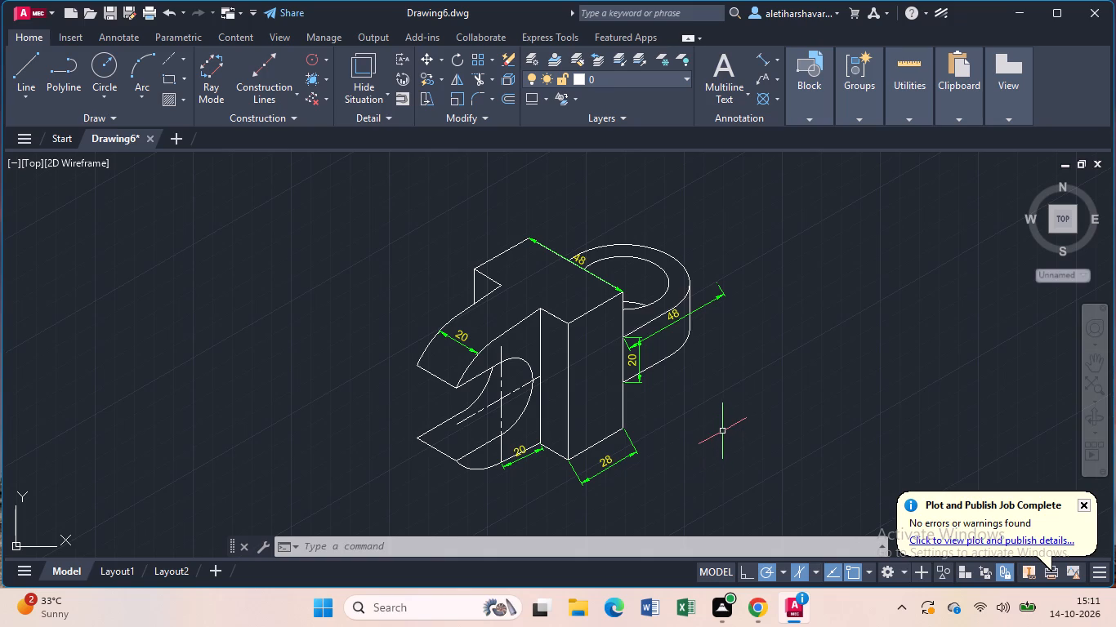
Examine the dimensioned isometric part again in the Top view, both as a whole and up close around the block and rounded end.
scroll(722, 431, "down", 1)
middle_click_drag(730, 421, 703, 383)
scroll(703, 380, "up", 1)
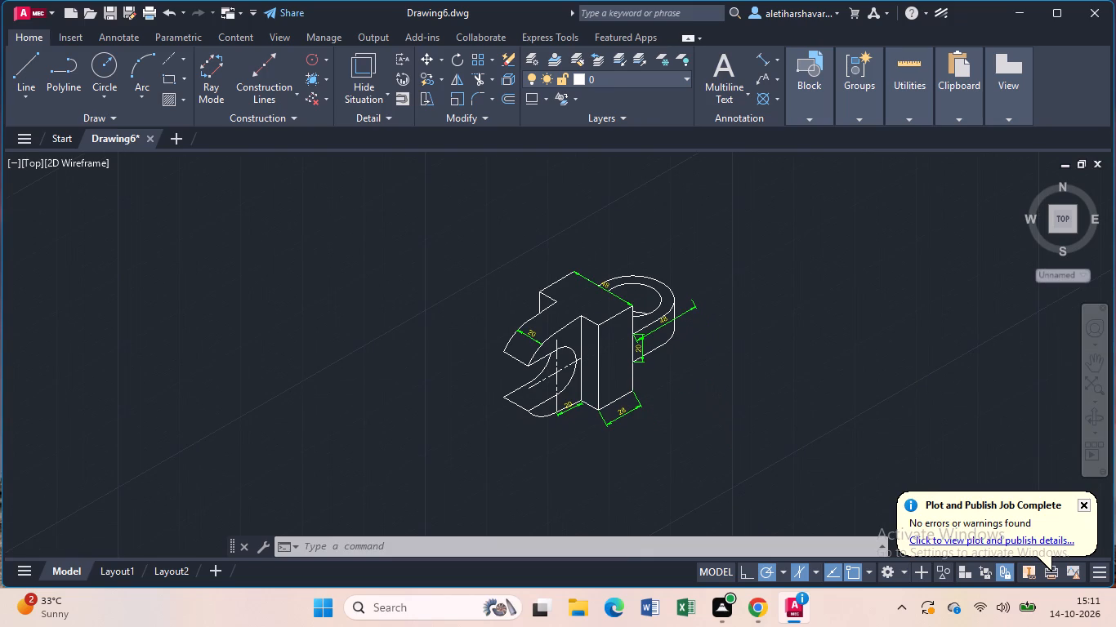
scroll(703, 380, "up", 1)
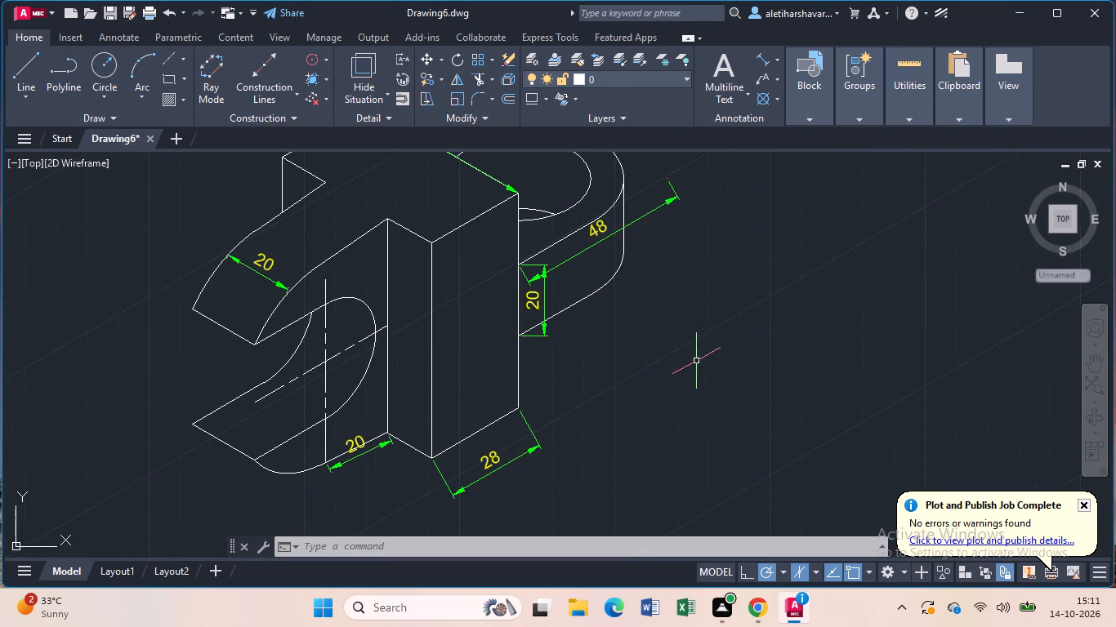
middle_click_drag(696, 360, 756, 409)
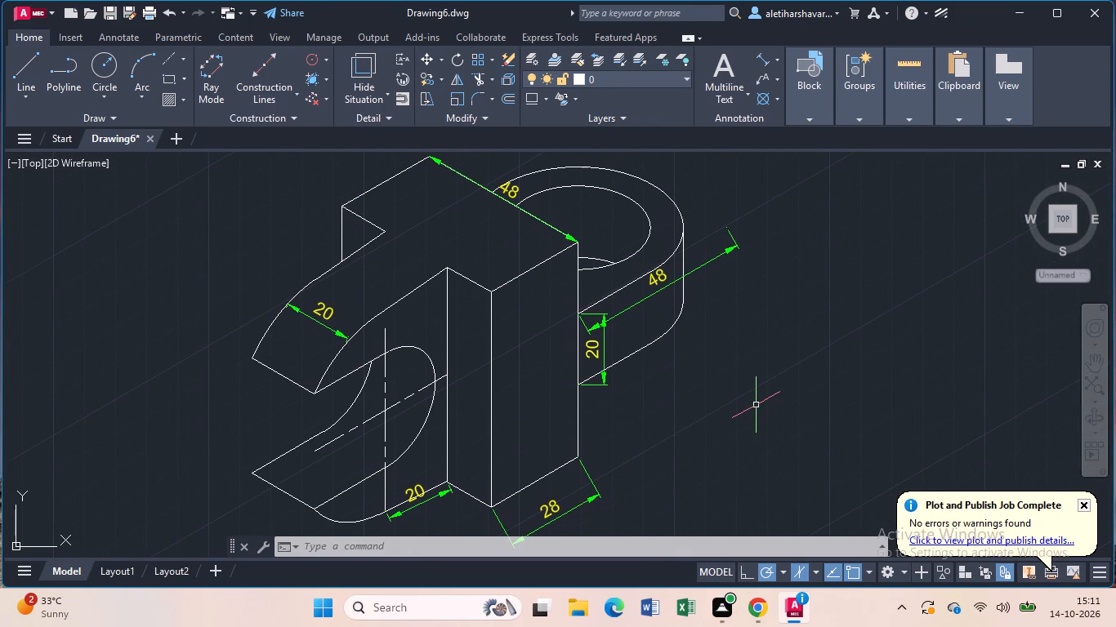
scroll(756, 406, "down", 1)
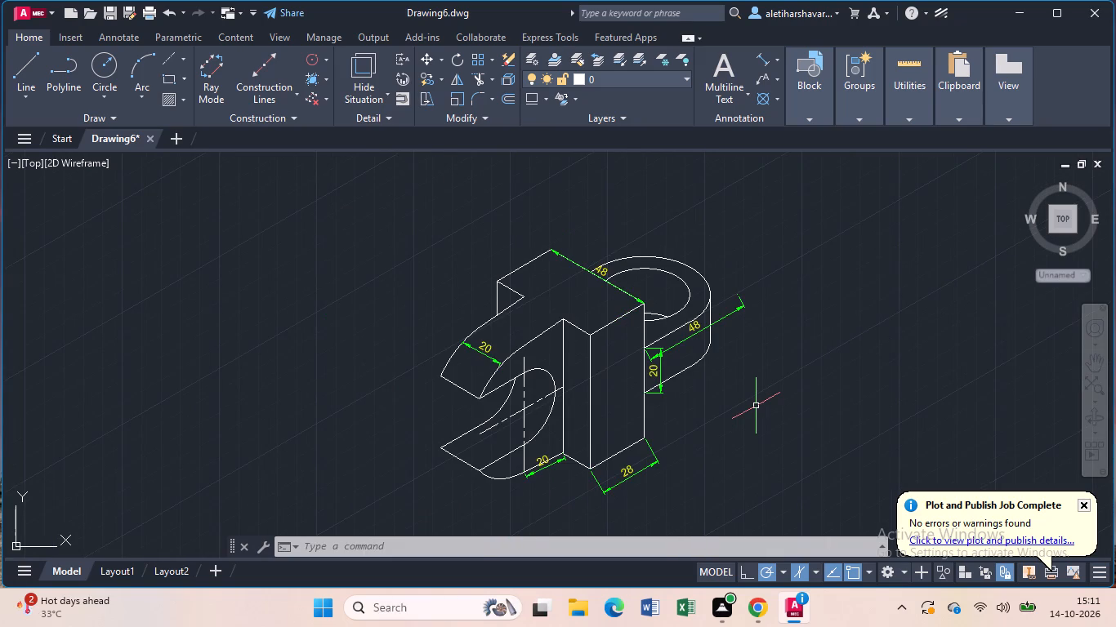
scroll(756, 406, "up", 1)
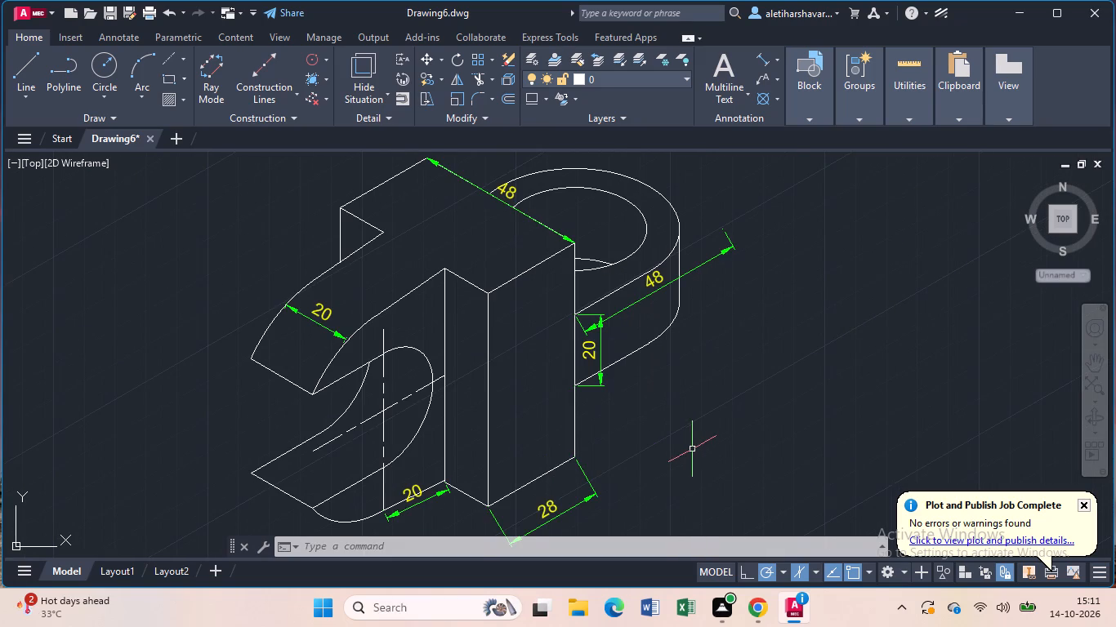
key("Escape")
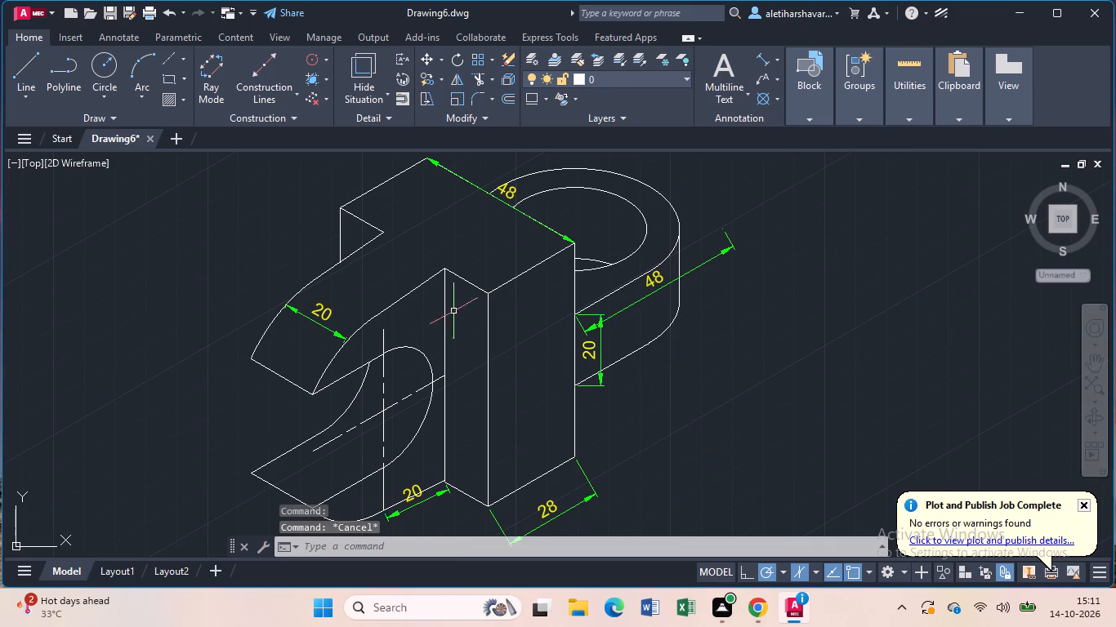
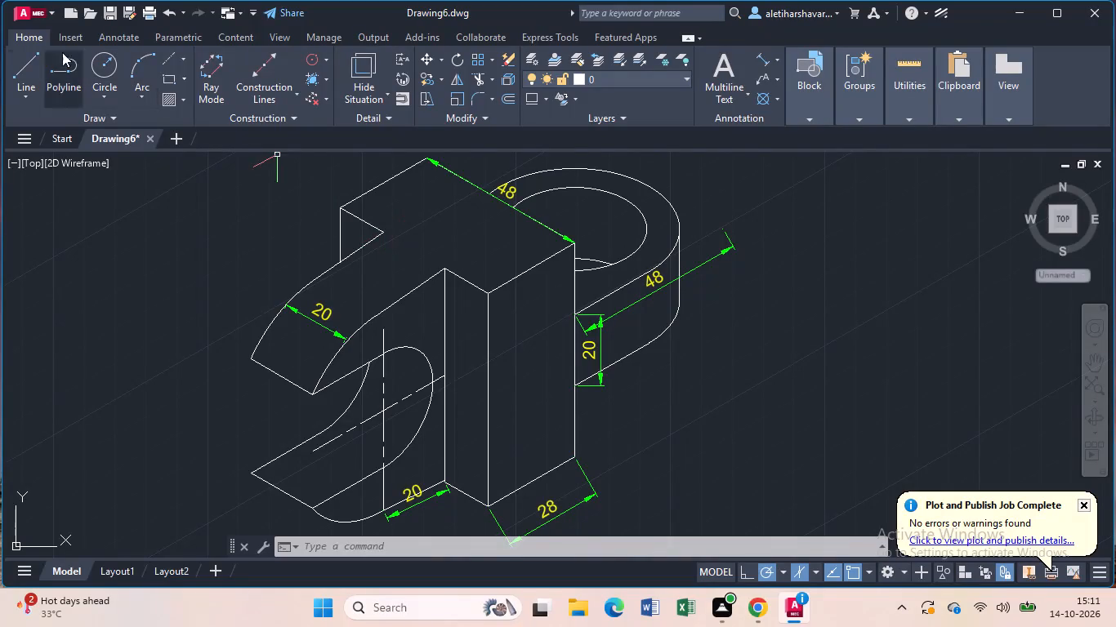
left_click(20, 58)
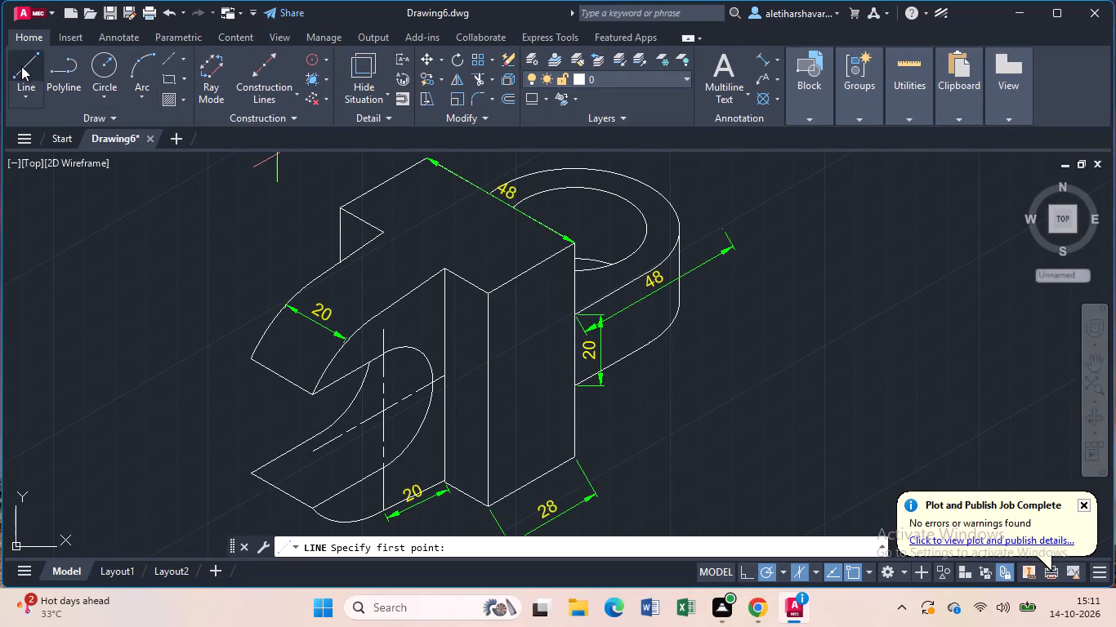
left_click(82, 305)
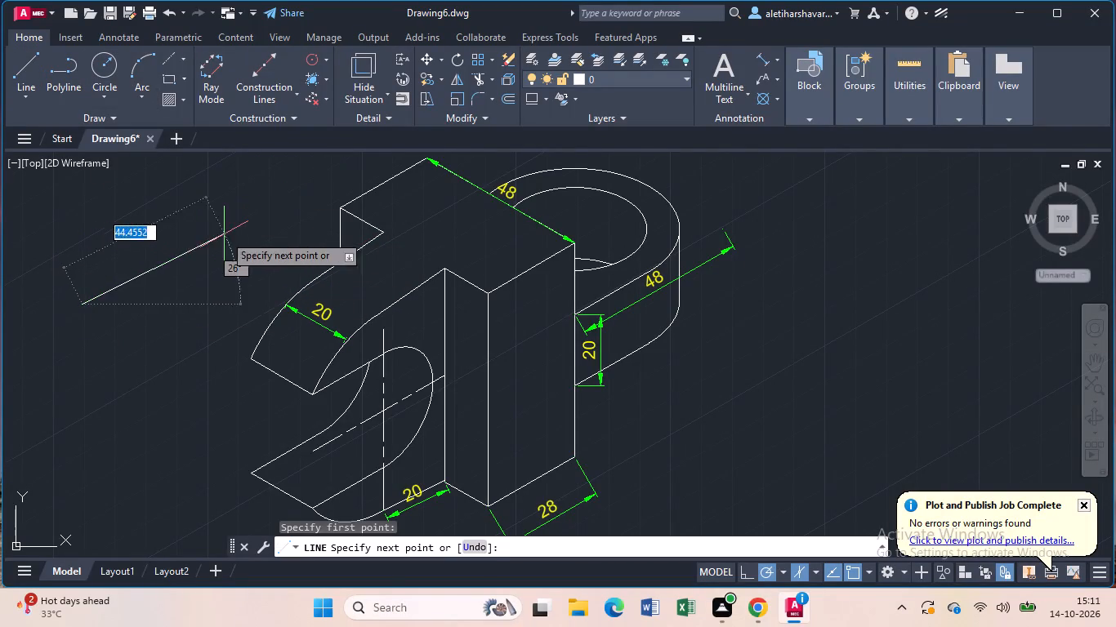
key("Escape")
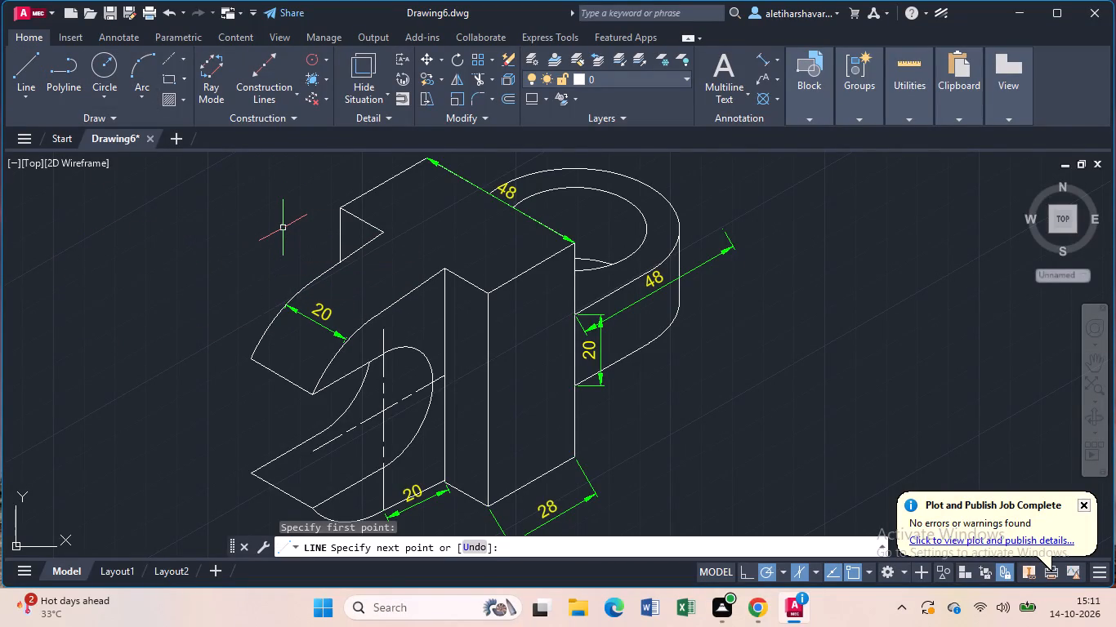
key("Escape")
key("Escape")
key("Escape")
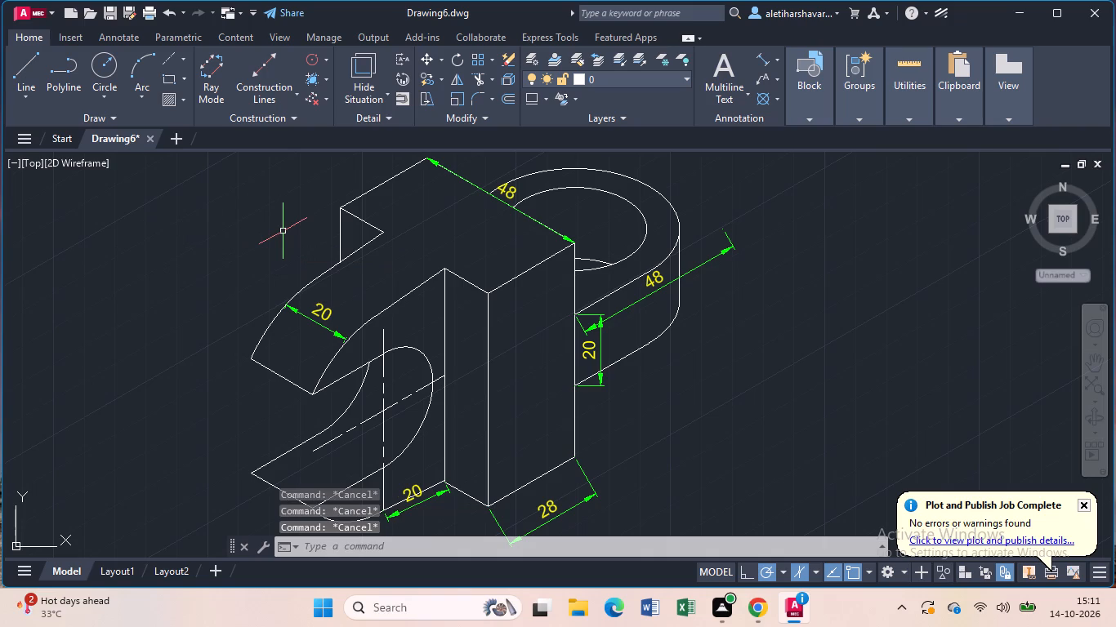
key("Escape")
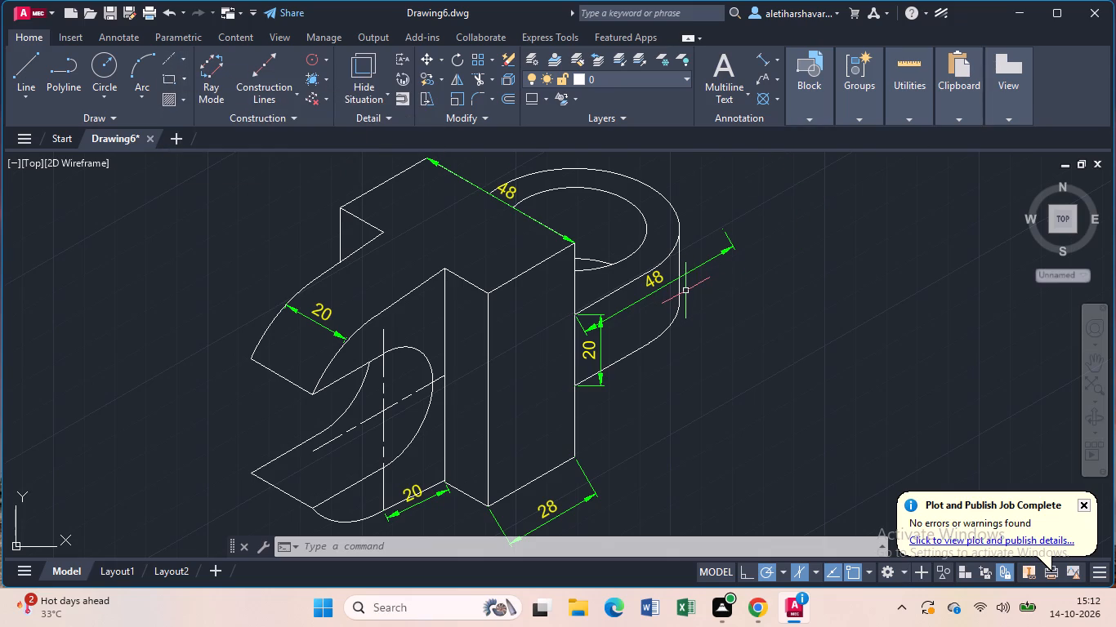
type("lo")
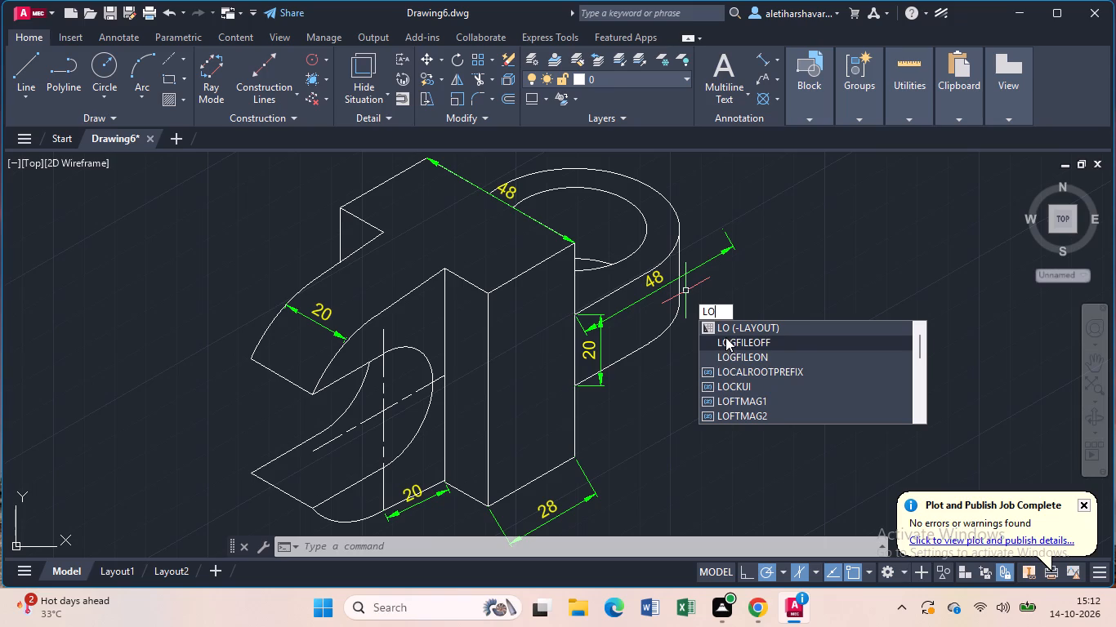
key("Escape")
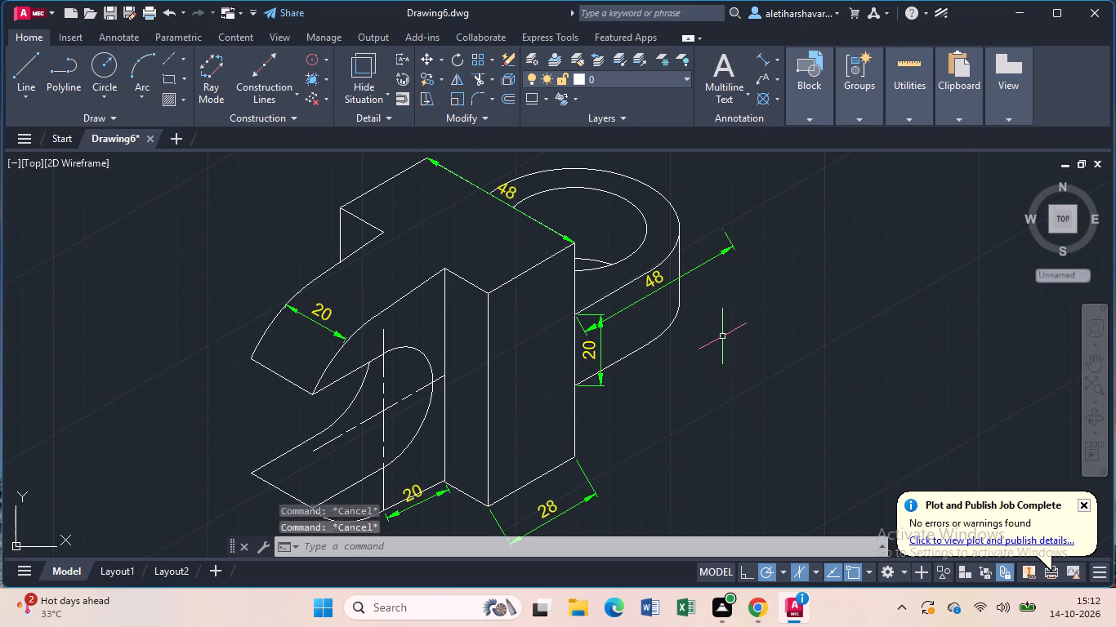
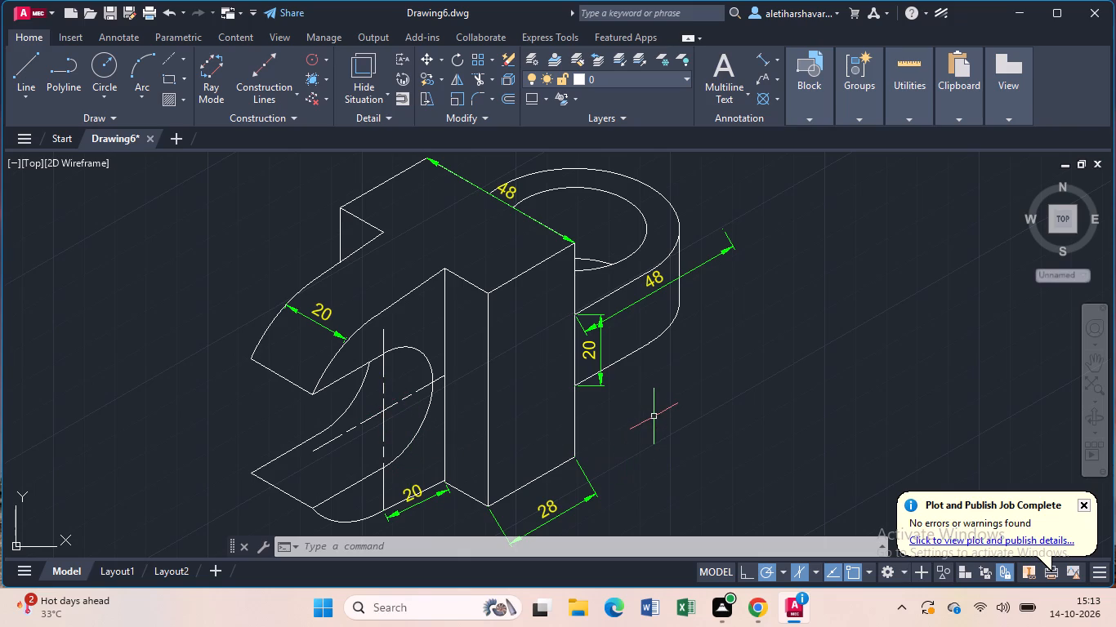
Orbit the dimensioned part in 3D to examine its block, rounded hollow end and slotted lug from several directions.
middle_click_drag(654, 416, 579, 394)
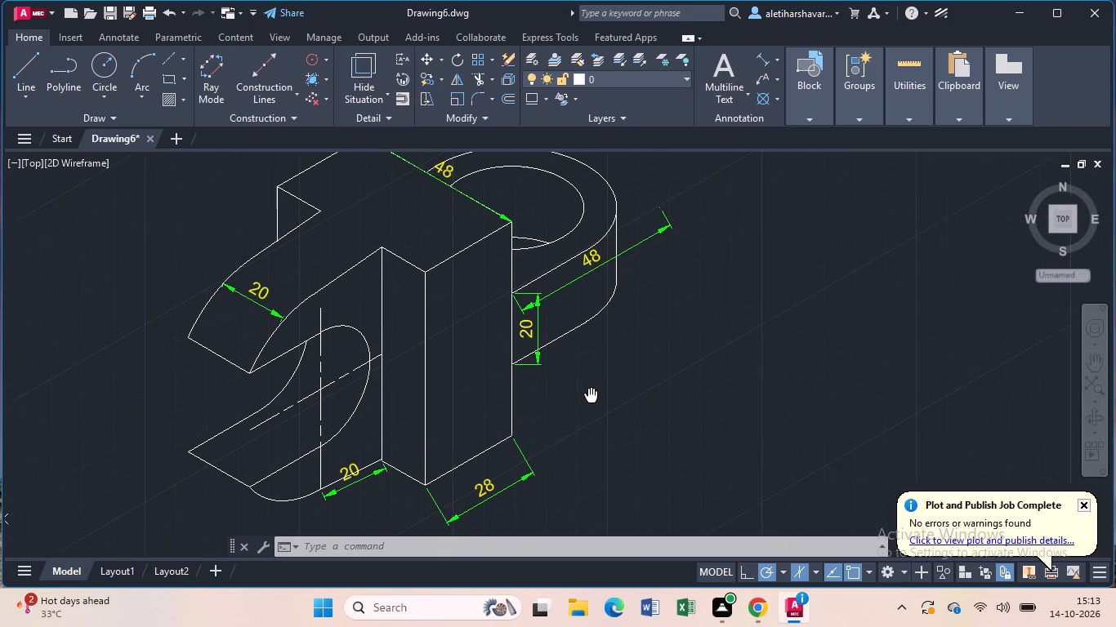
middle_click_drag(579, 394, 576, 394)
left_click_drag(573, 394, 541, 384)
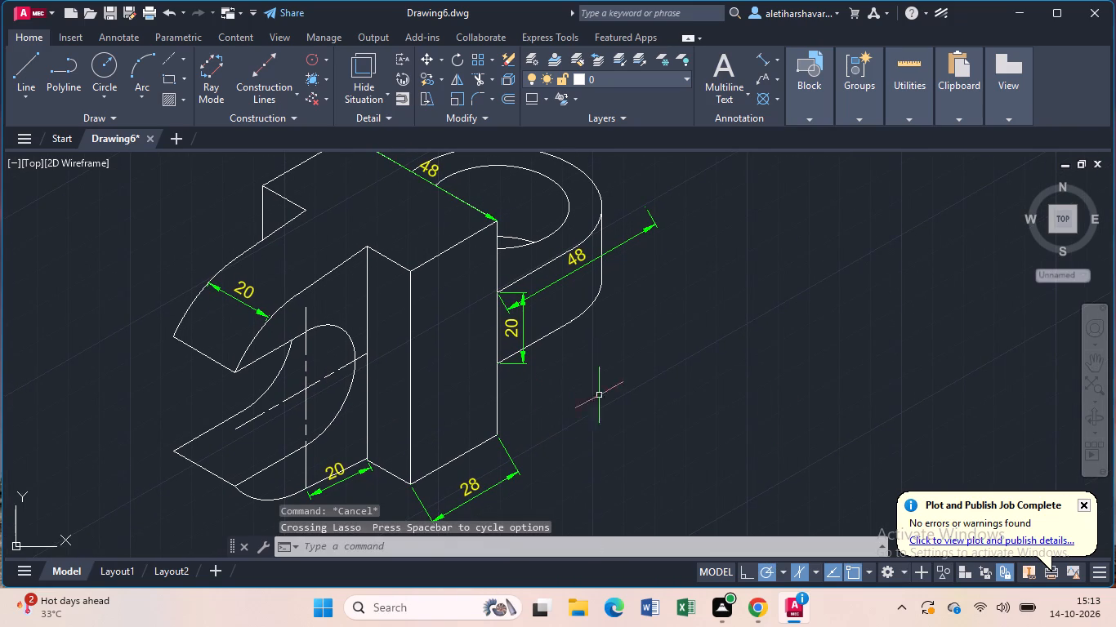
left_click(1090, 419)
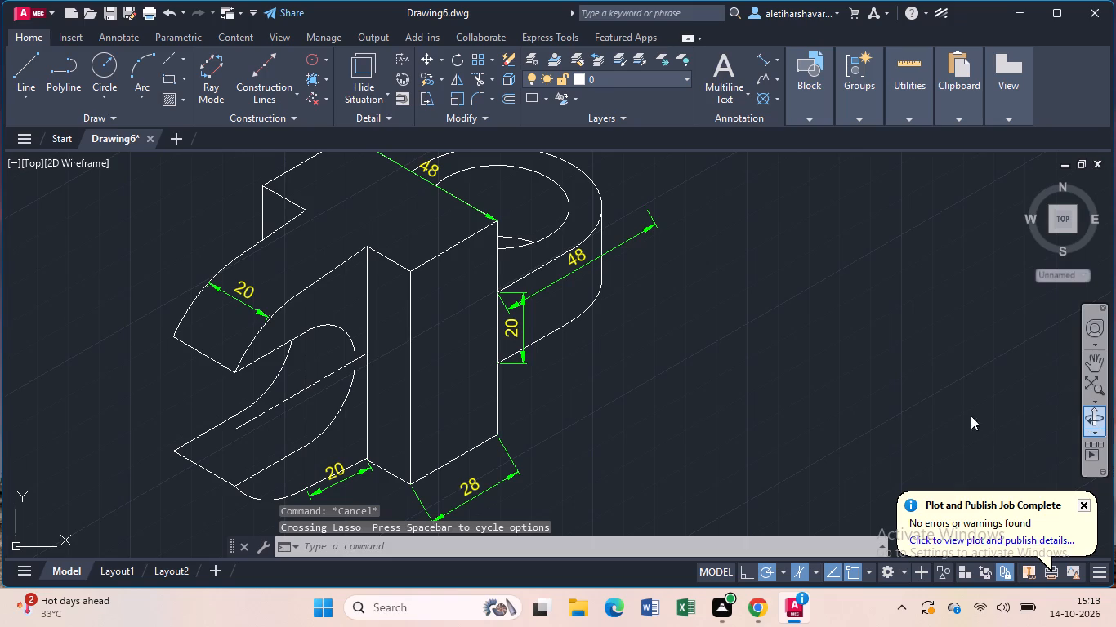
left_click_drag(932, 402, 813, 374)
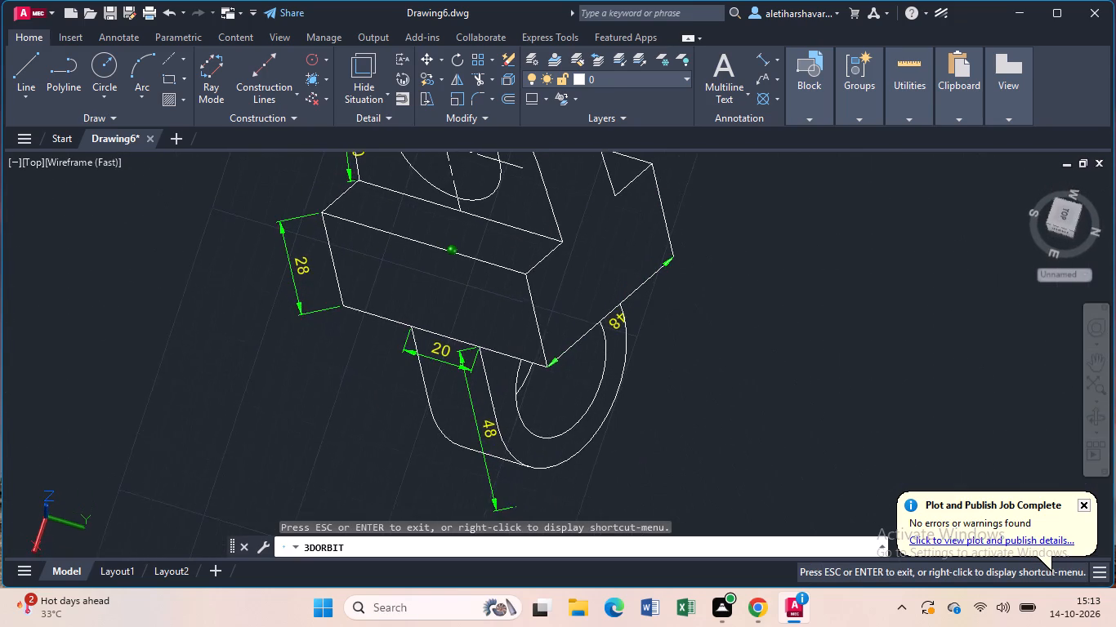
left_click_drag(813, 374, 806, 366)
left_click_drag(797, 279, 755, 342)
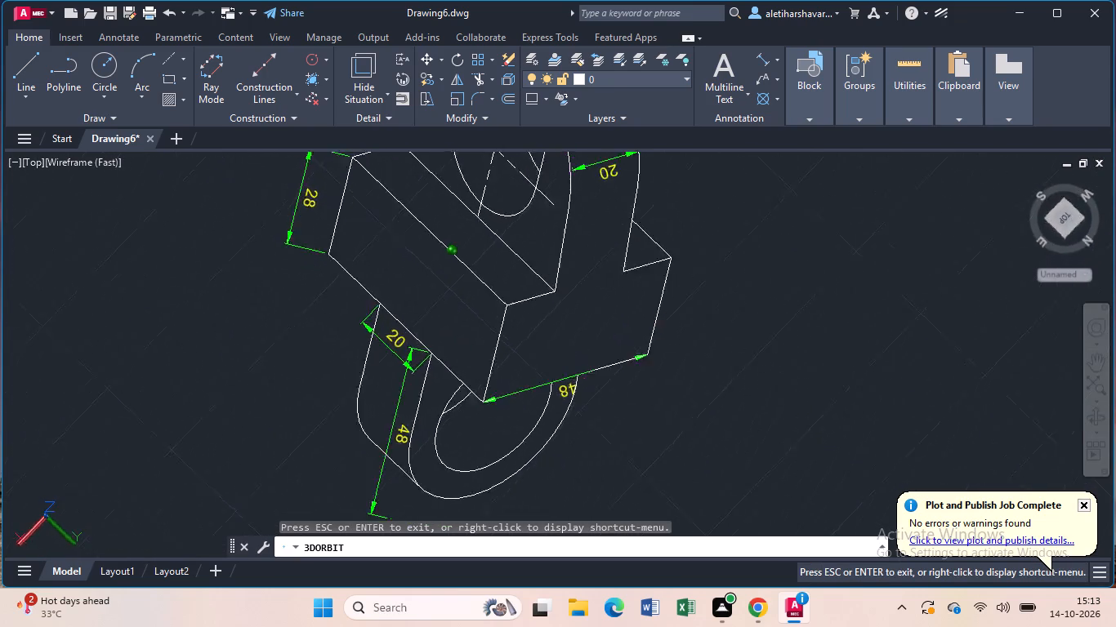
left_click_drag(755, 342, 574, 303)
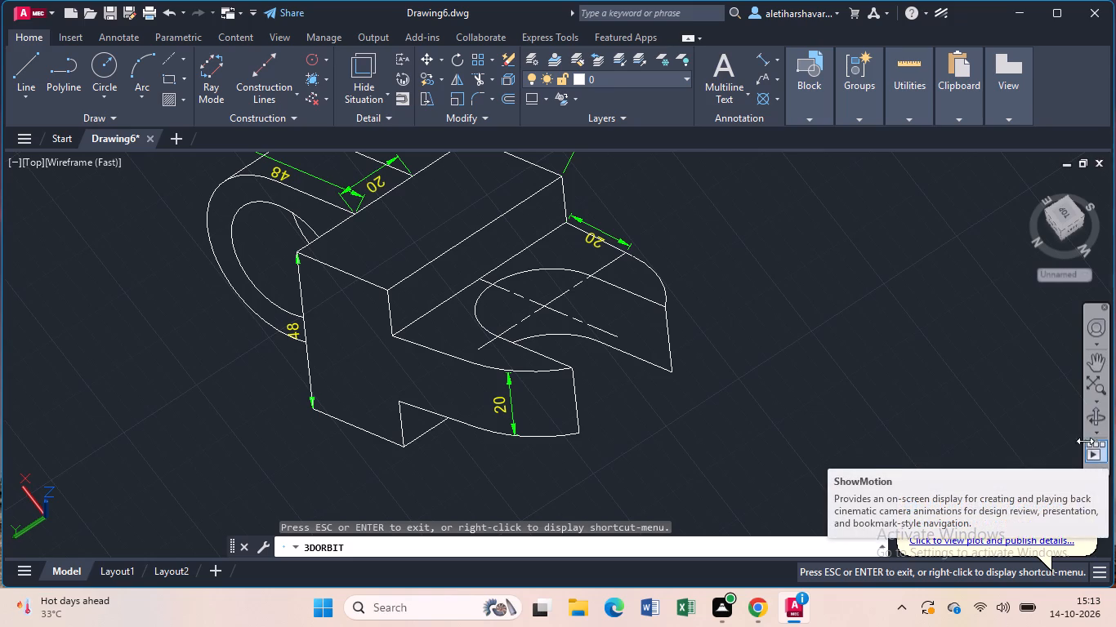
left_click_drag(839, 351, 762, 354)
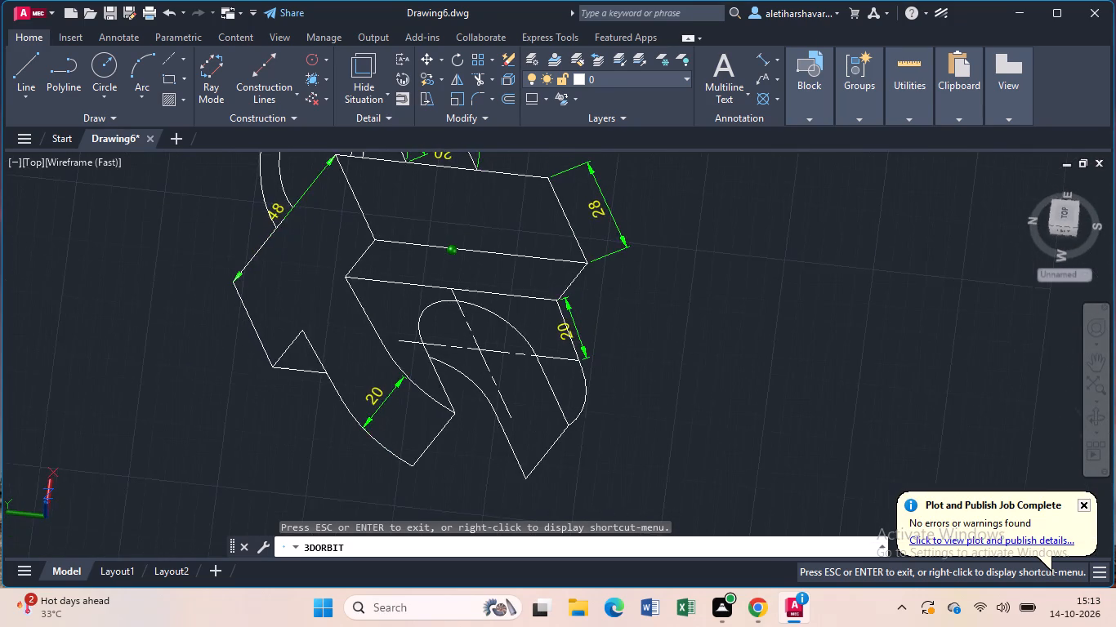
left_click_drag(762, 354, 854, 300)
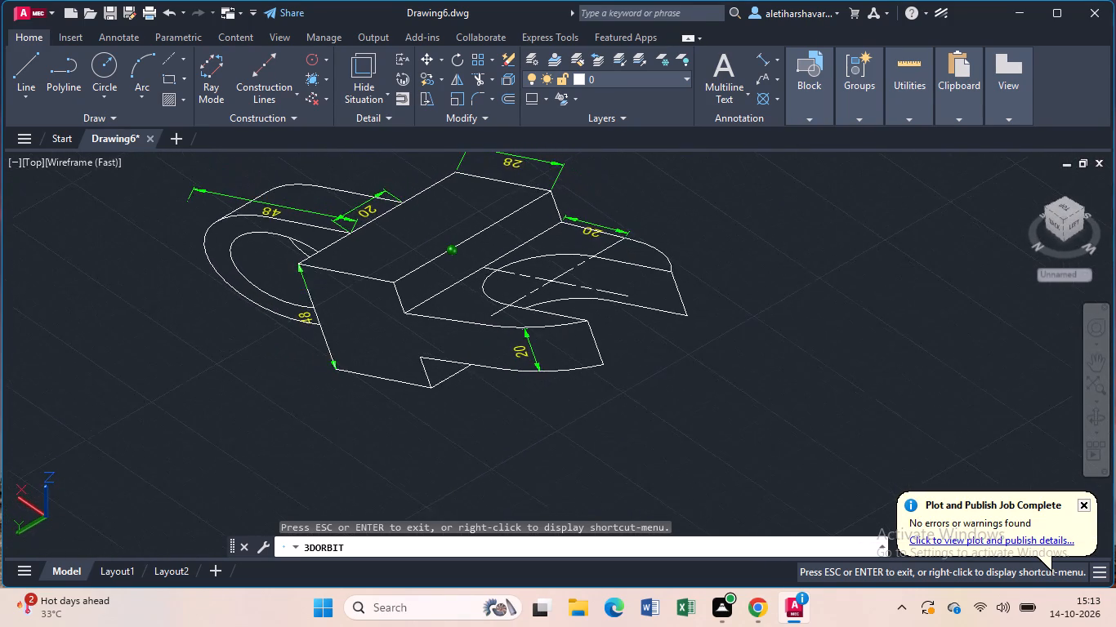
left_click_drag(854, 300, 856, 299)
left_click_drag(599, 241, 599, 277)
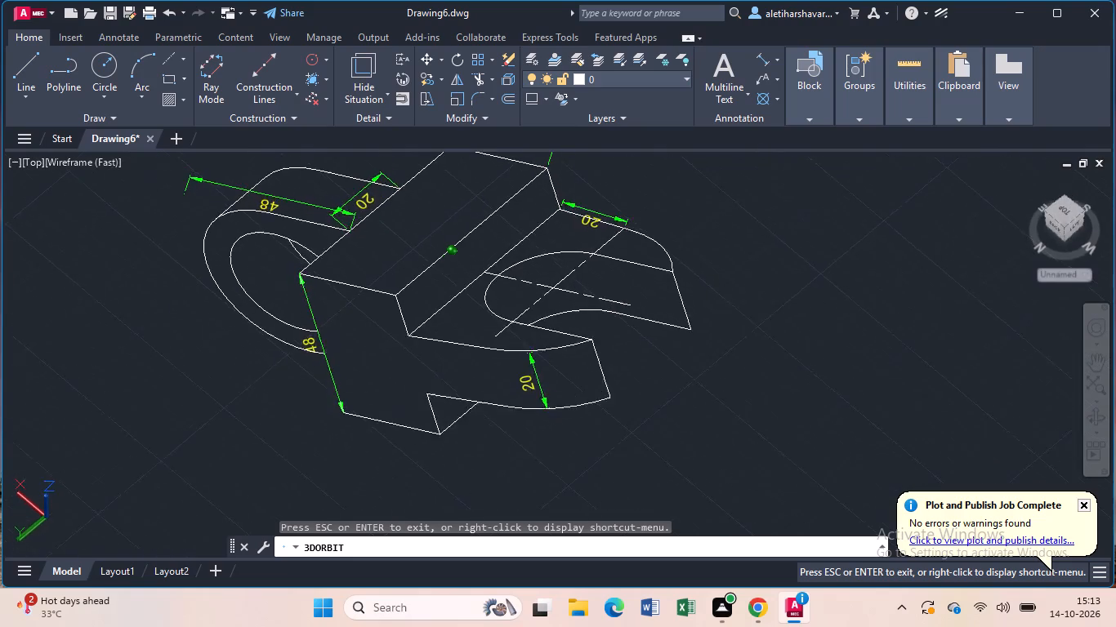
left_click_drag(599, 277, 652, 296)
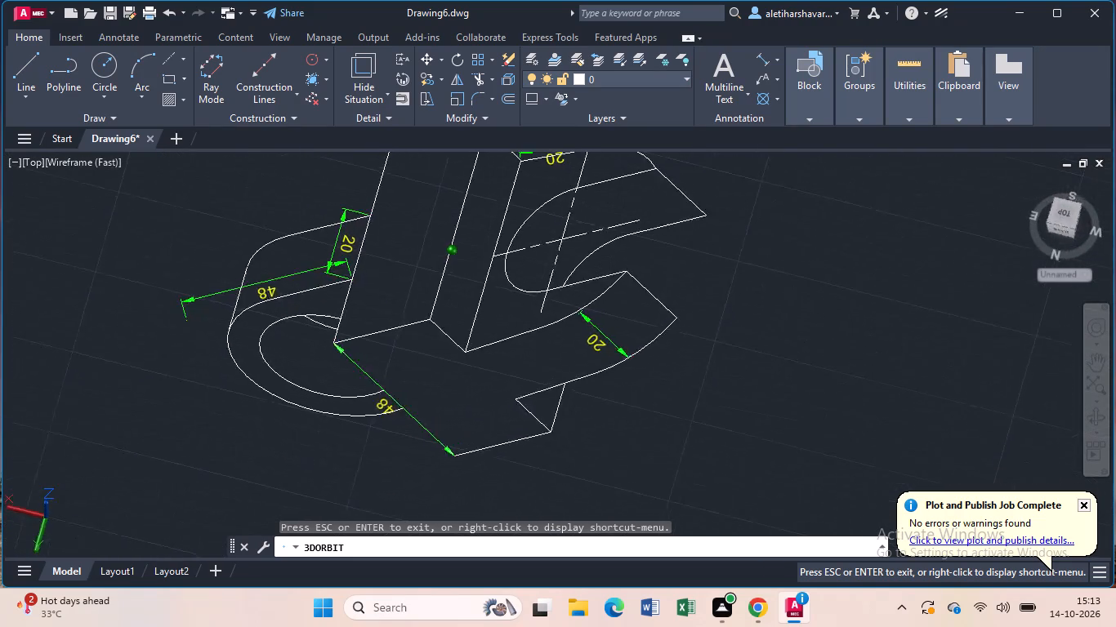
left_click_drag(652, 296, 769, 278)
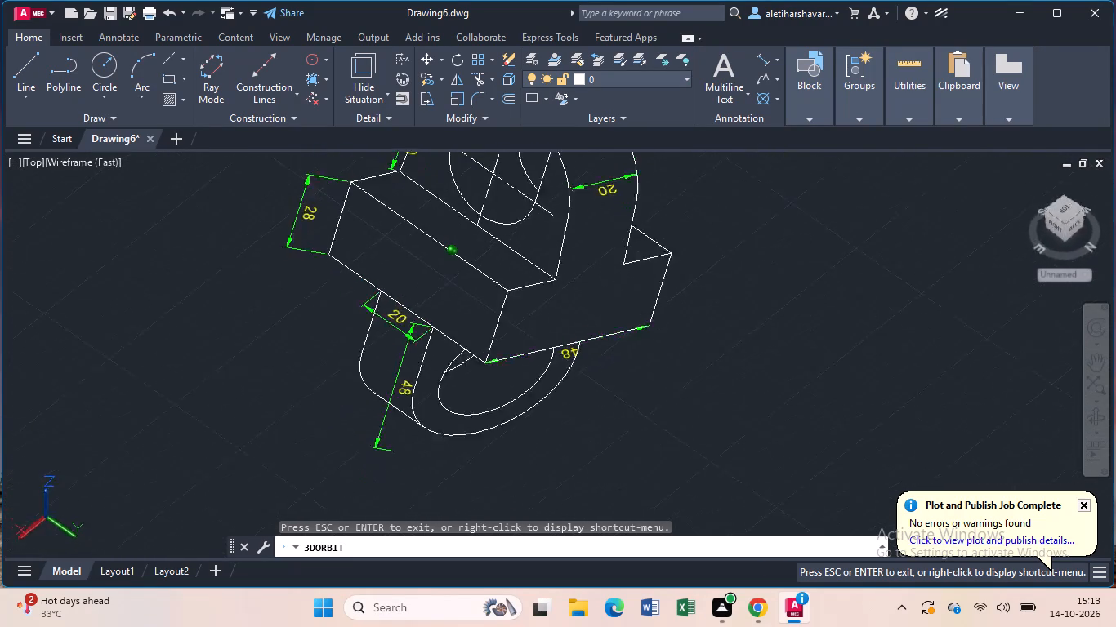
left_click_drag(769, 278, 1115, 520)
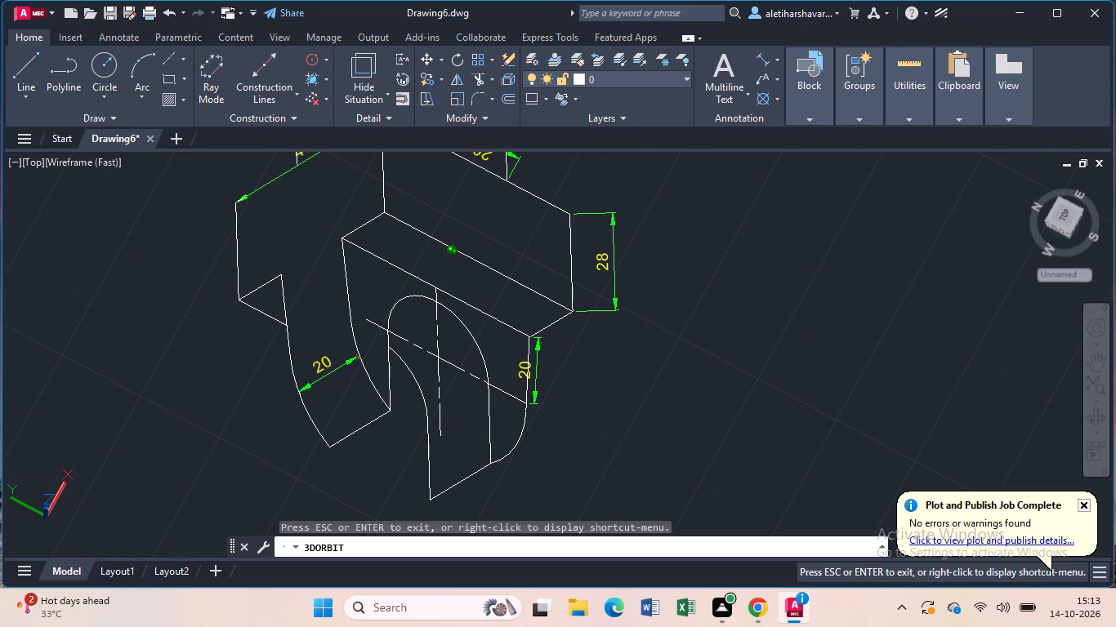
left_click_drag(1115, 520, 1115, 561)
left_click(1051, 585)
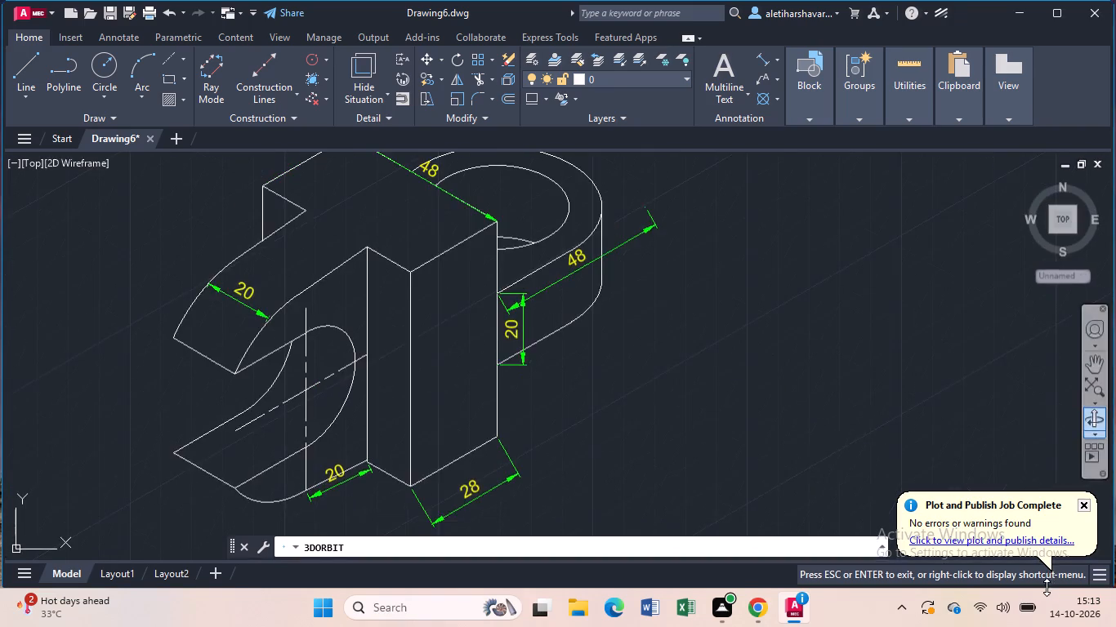
Restore the Top view of the drawing.
left_click(53, 167)
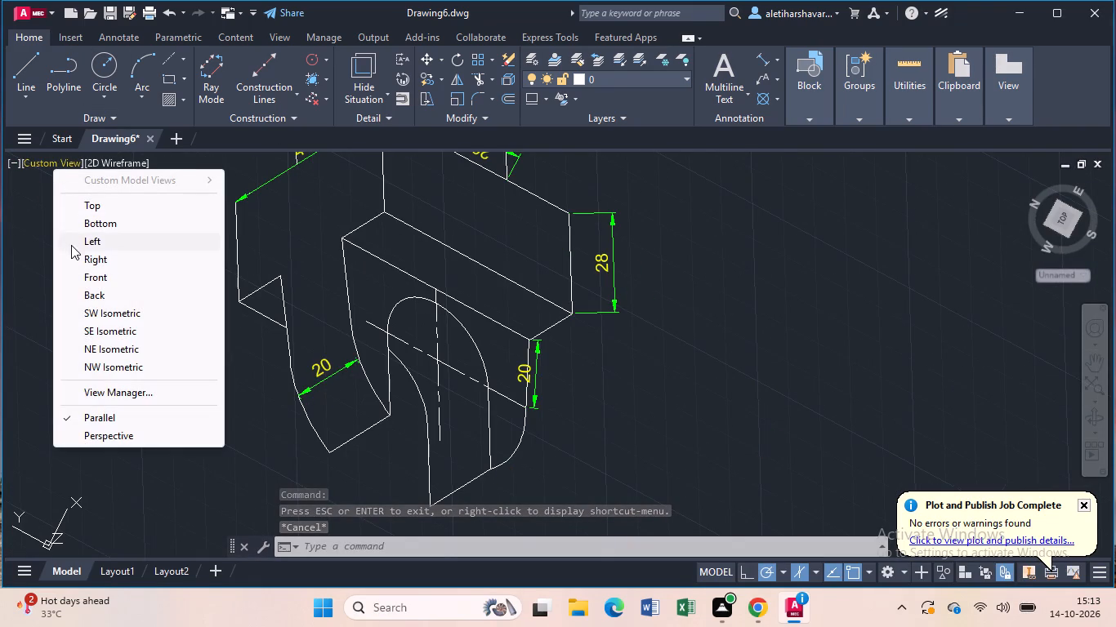
left_click(133, 210)
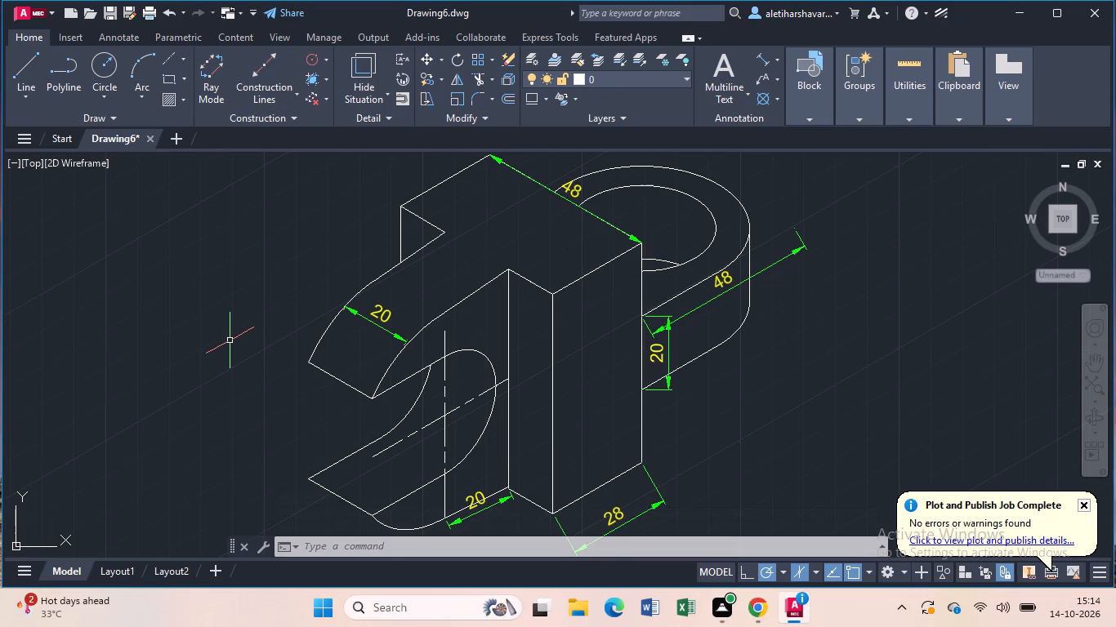
scroll(230, 340, "down", 1)
scroll(230, 340, "up", 1)
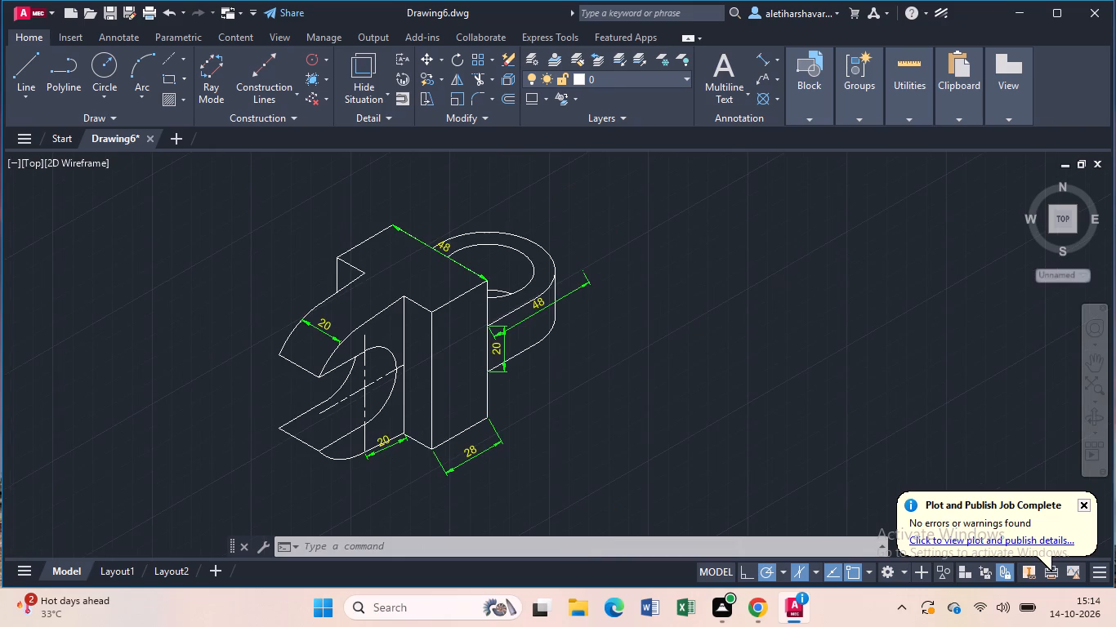
middle_click(230, 340)
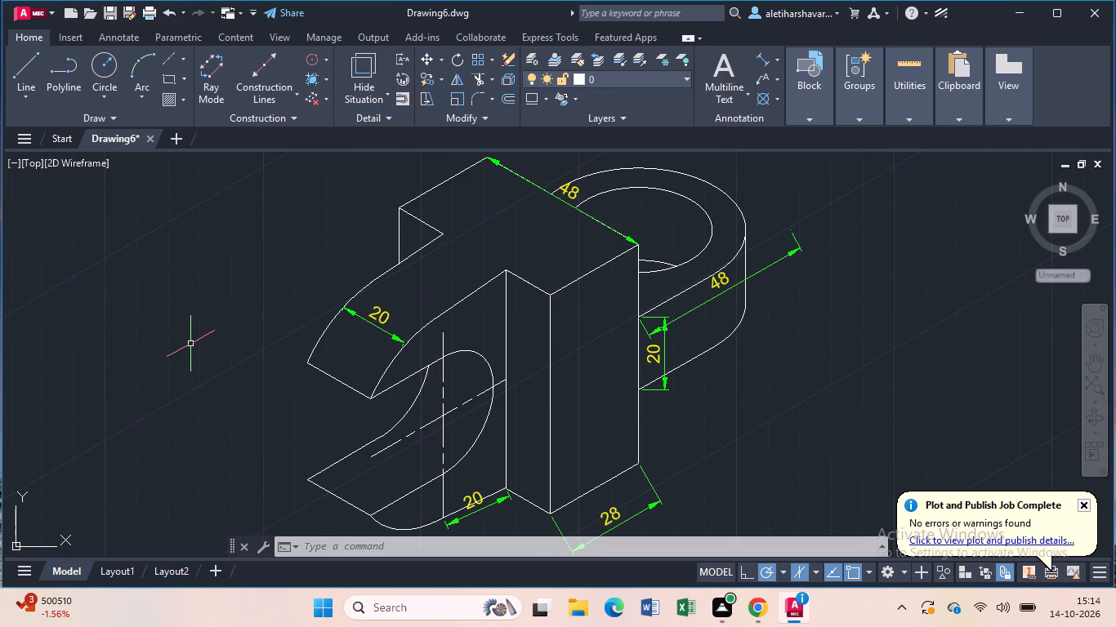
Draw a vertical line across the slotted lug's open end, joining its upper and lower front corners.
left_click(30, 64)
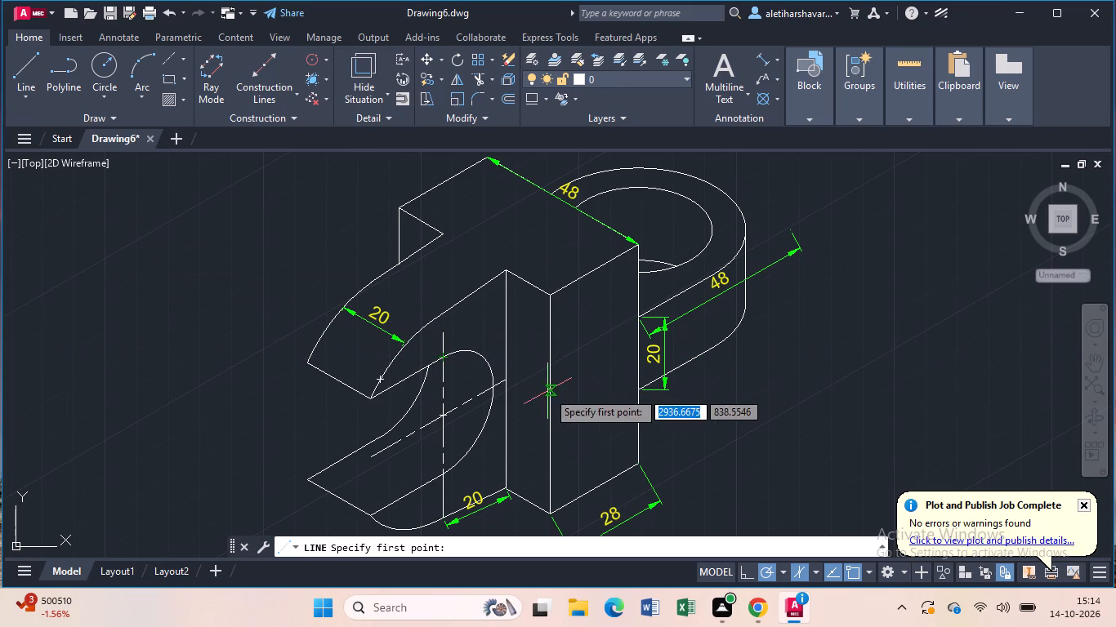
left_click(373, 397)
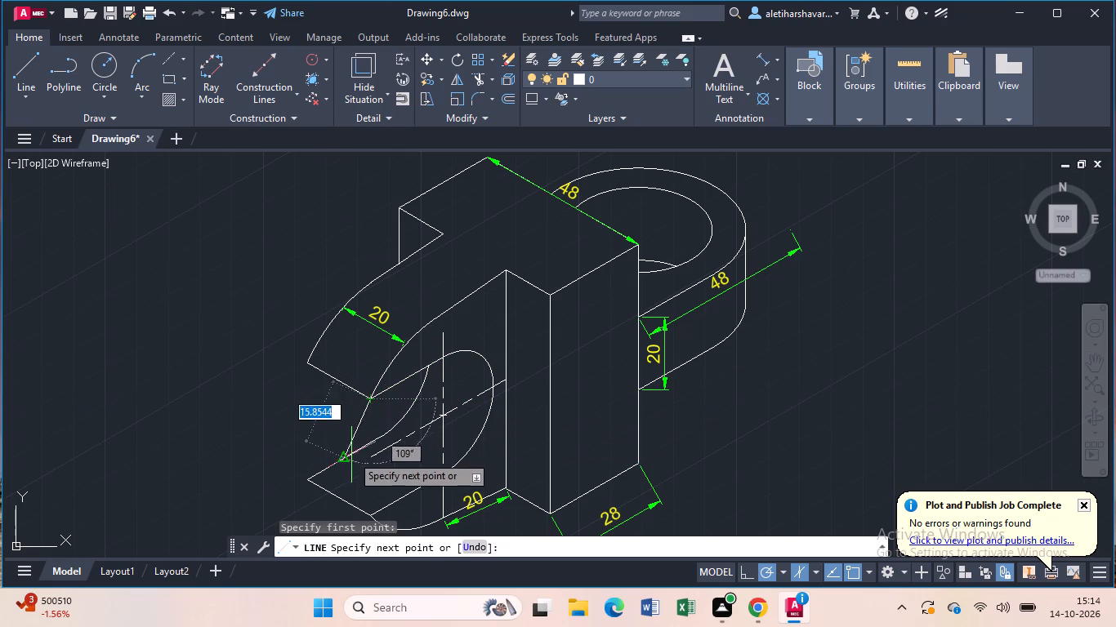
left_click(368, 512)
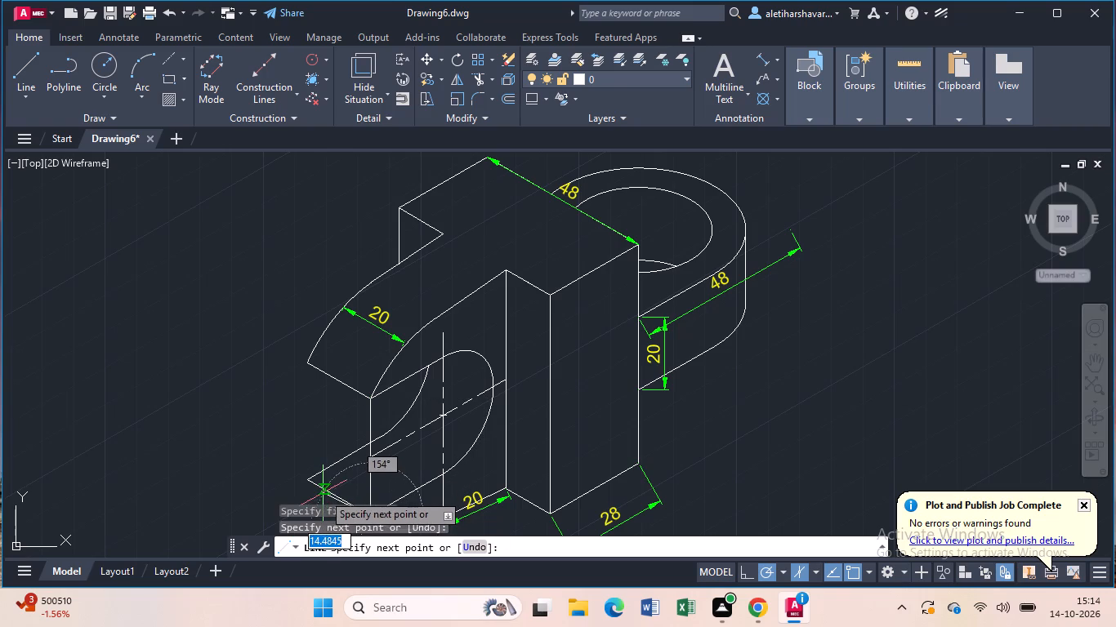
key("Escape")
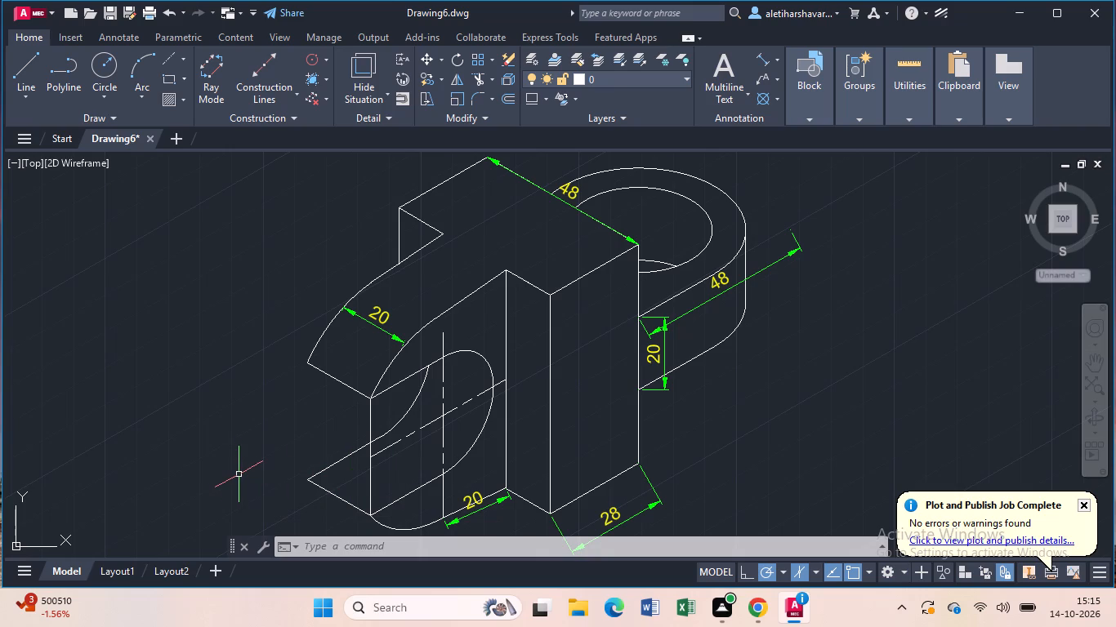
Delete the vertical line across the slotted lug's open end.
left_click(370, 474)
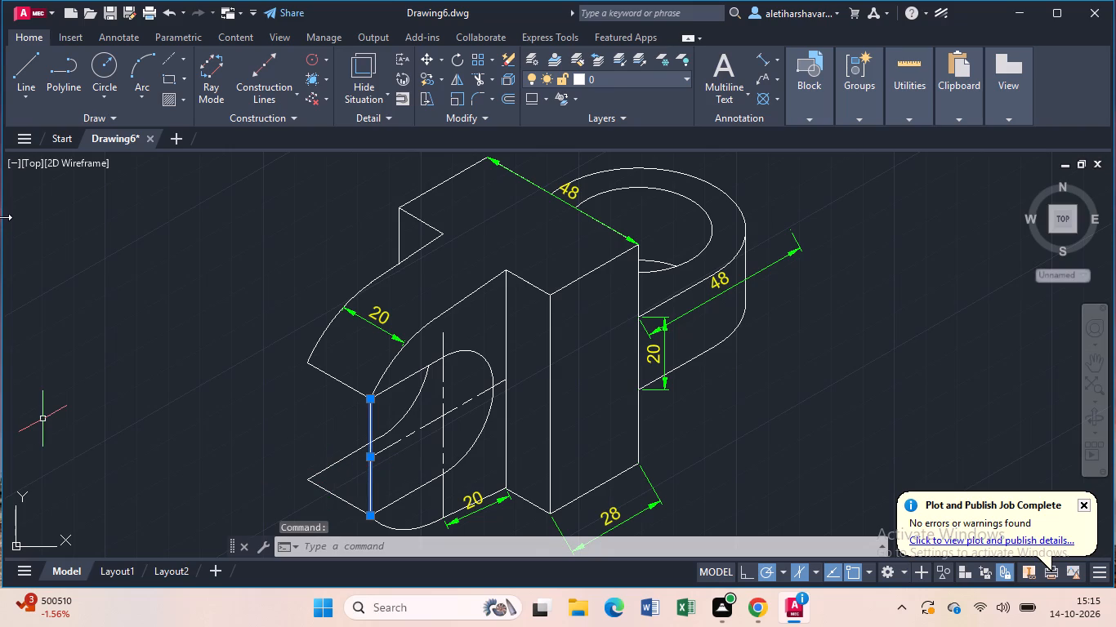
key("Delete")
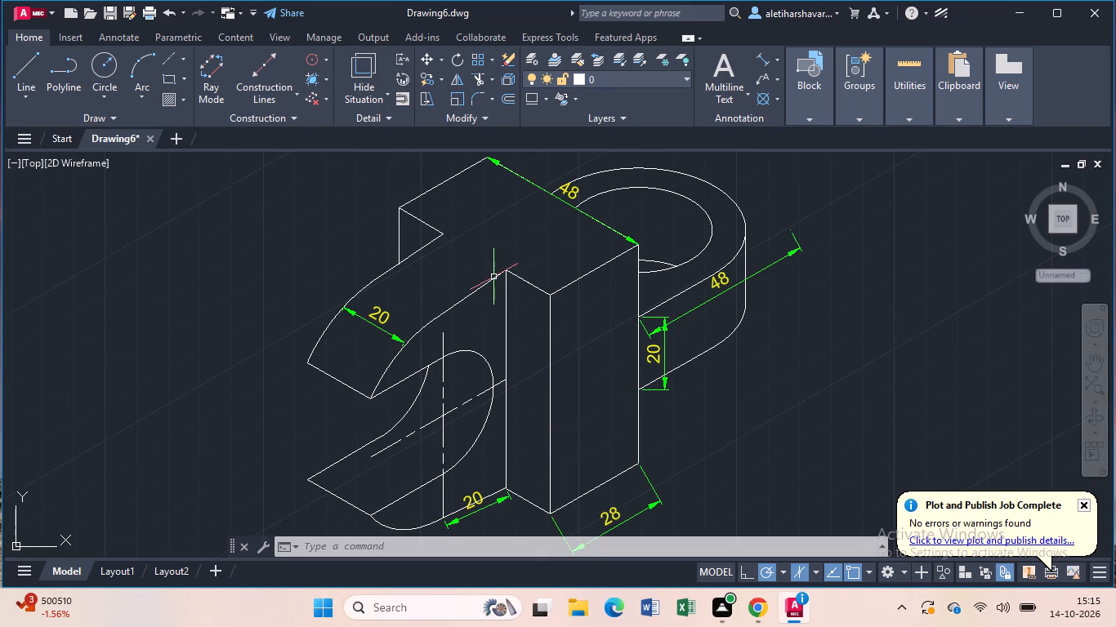
Delete the sloping bottom edge line between the lug's lower curve and the block's inner bottom corner.
scroll(493, 277, "up", 5)
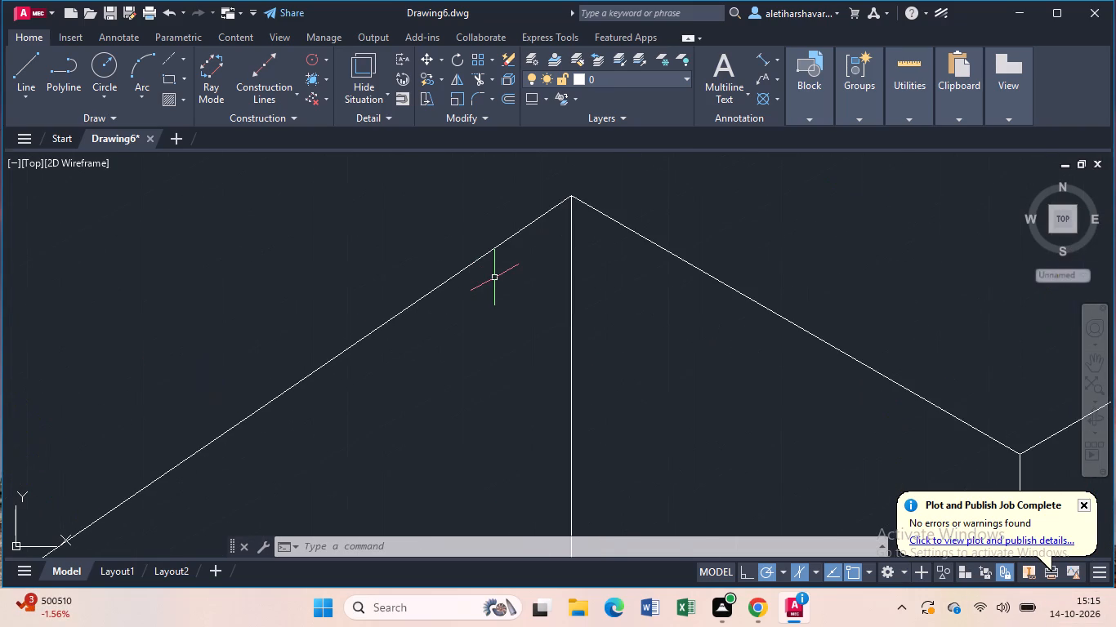
scroll(494, 278, "up", 2)
scroll(493, 284, "down", 3)
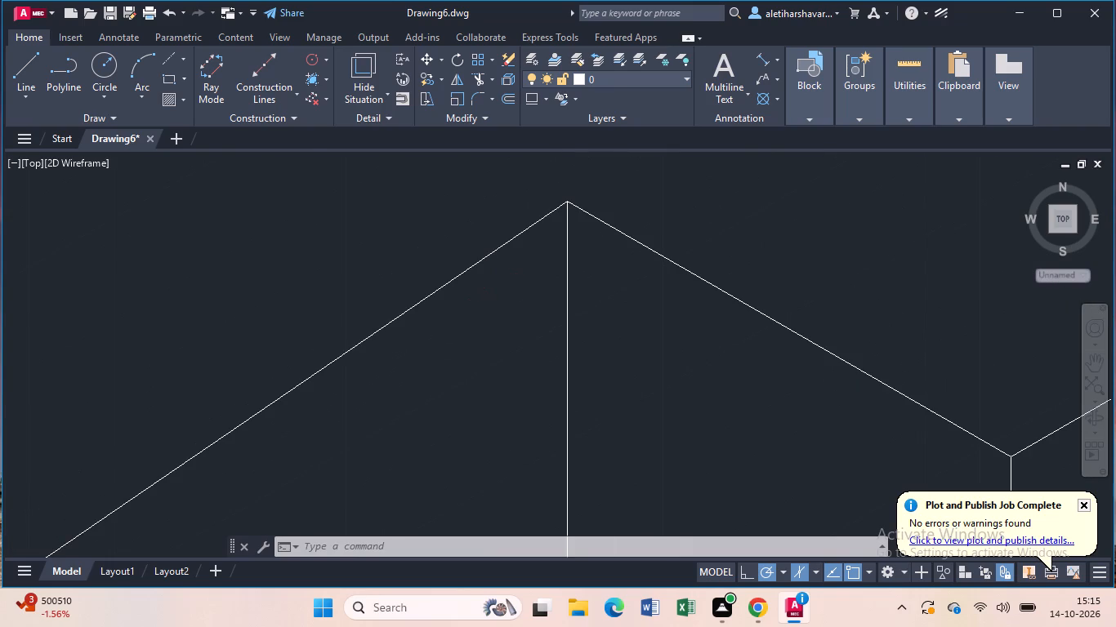
scroll(493, 290, "down", 3)
middle_click_drag(495, 385, 496, 350)
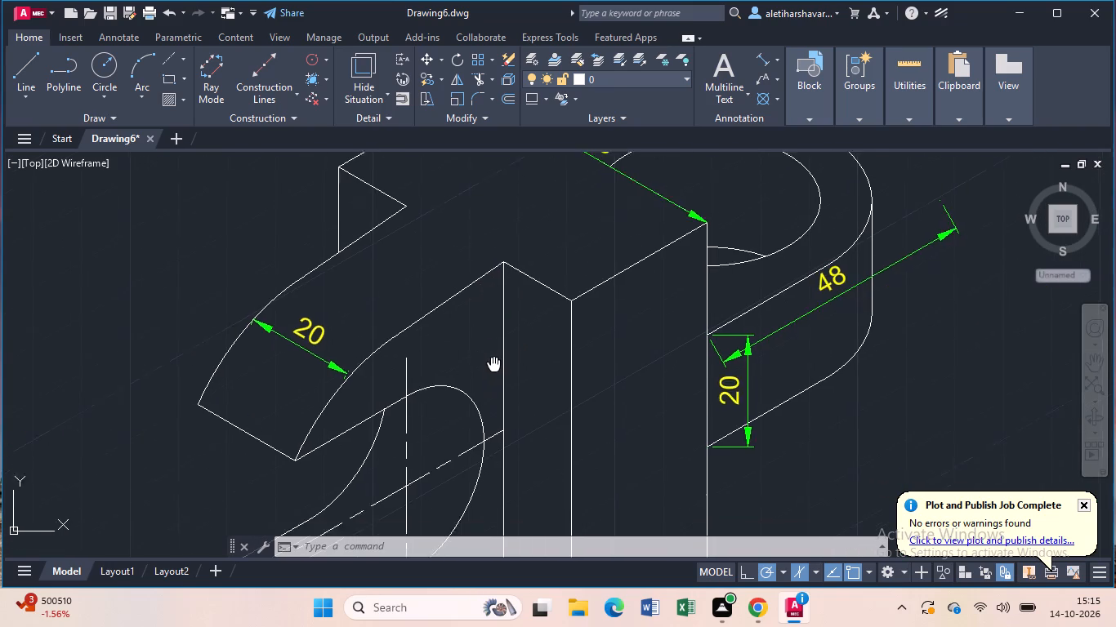
middle_click_drag(496, 350, 521, 219)
scroll(506, 312, "down", 1)
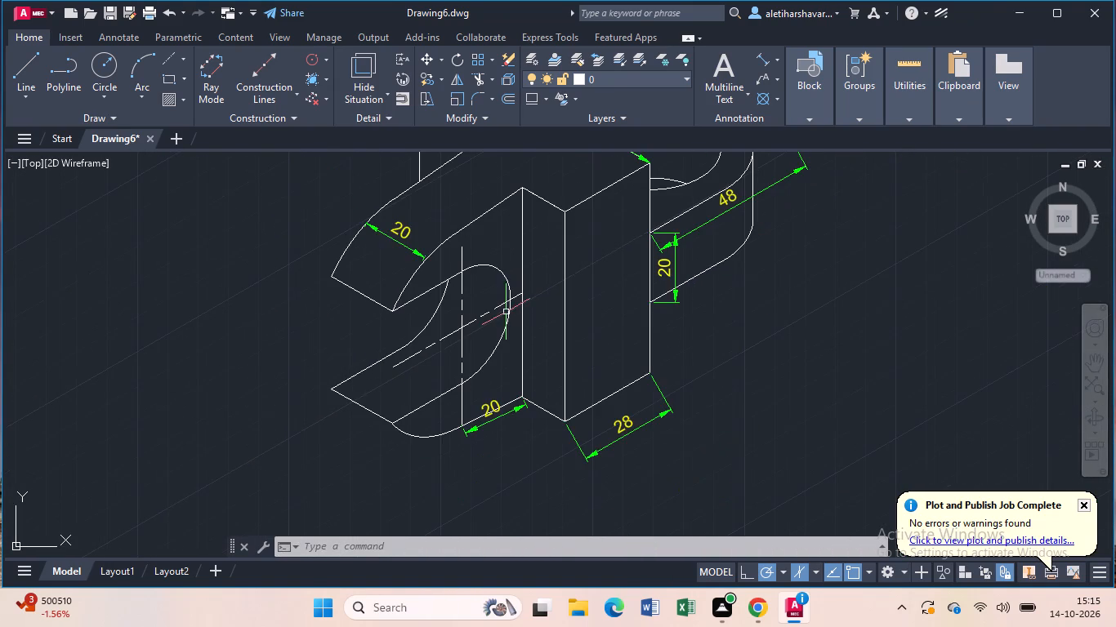
middle_click_drag(504, 357, 454, 233)
scroll(454, 236, "up", 1)
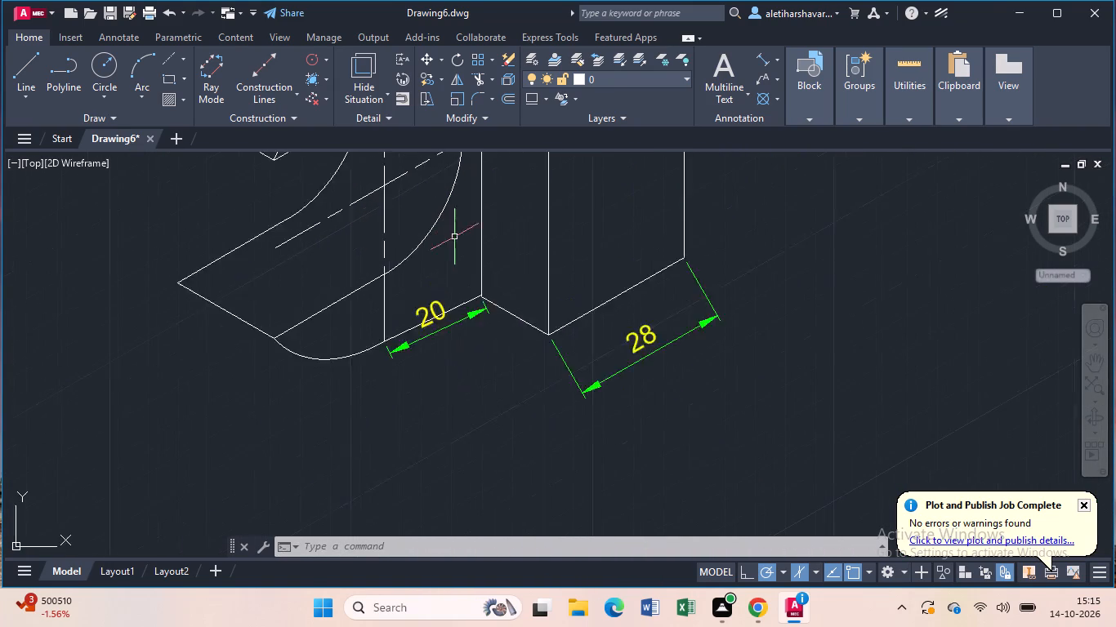
scroll(454, 237, "up", 2)
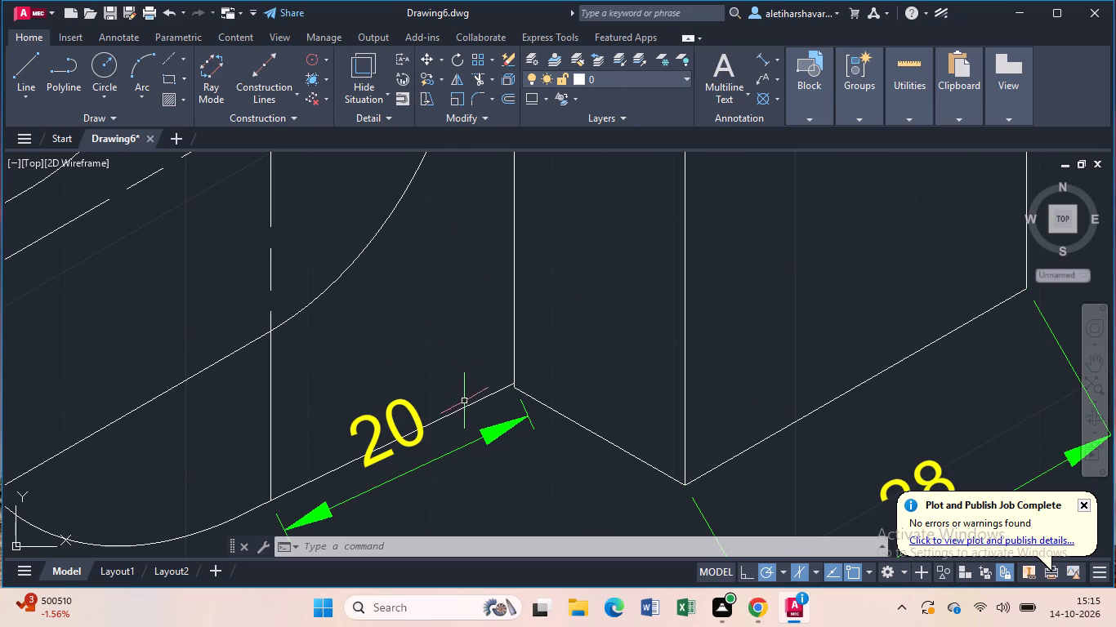
left_click(466, 408)
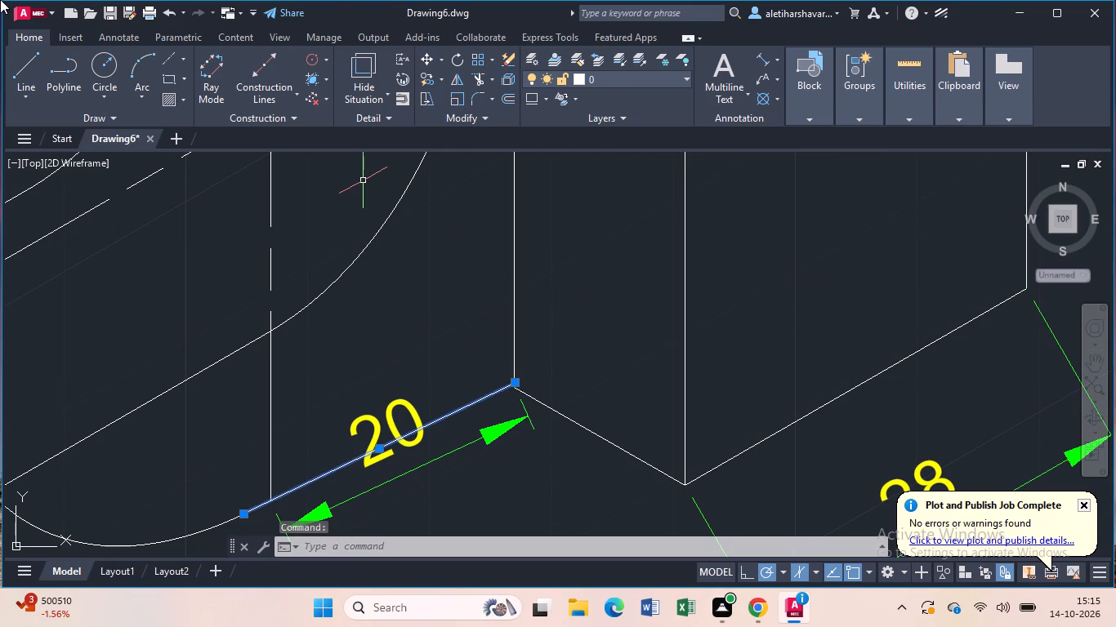
key("Delete")
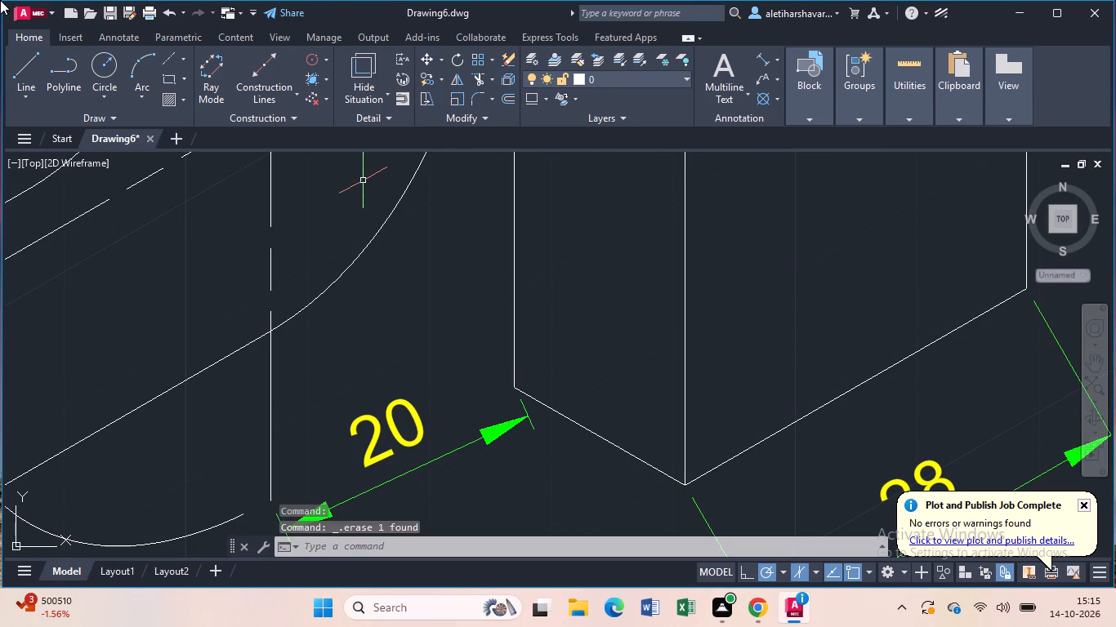
Draw a line about 21.3 long from the end of the lug's lower curve to the block's inner bottom corner.
key("l")
key("Return")
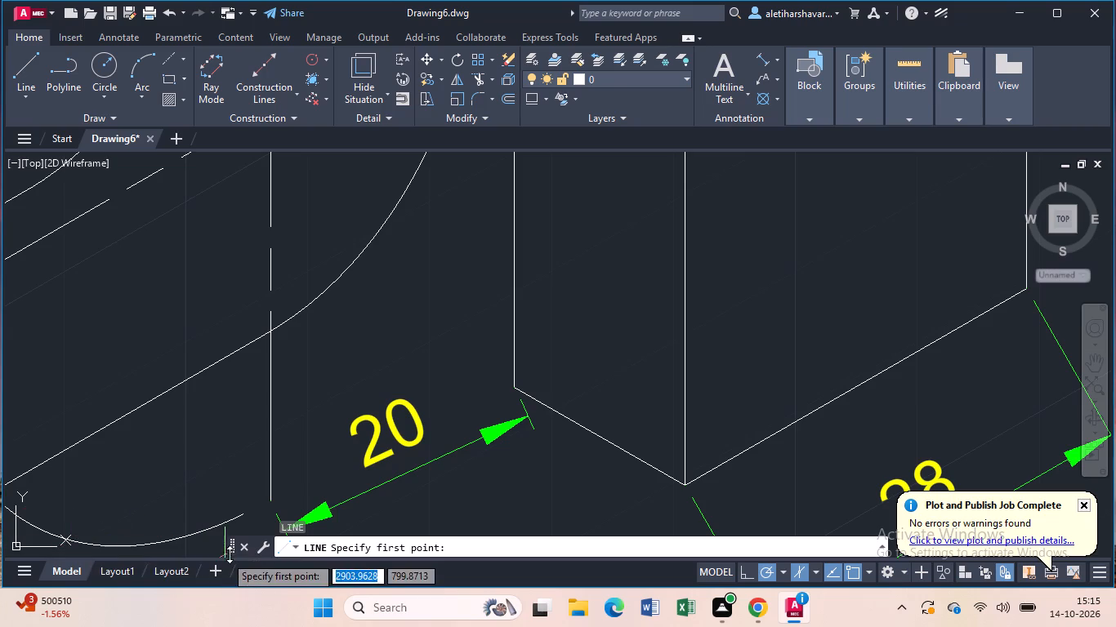
left_click(243, 522)
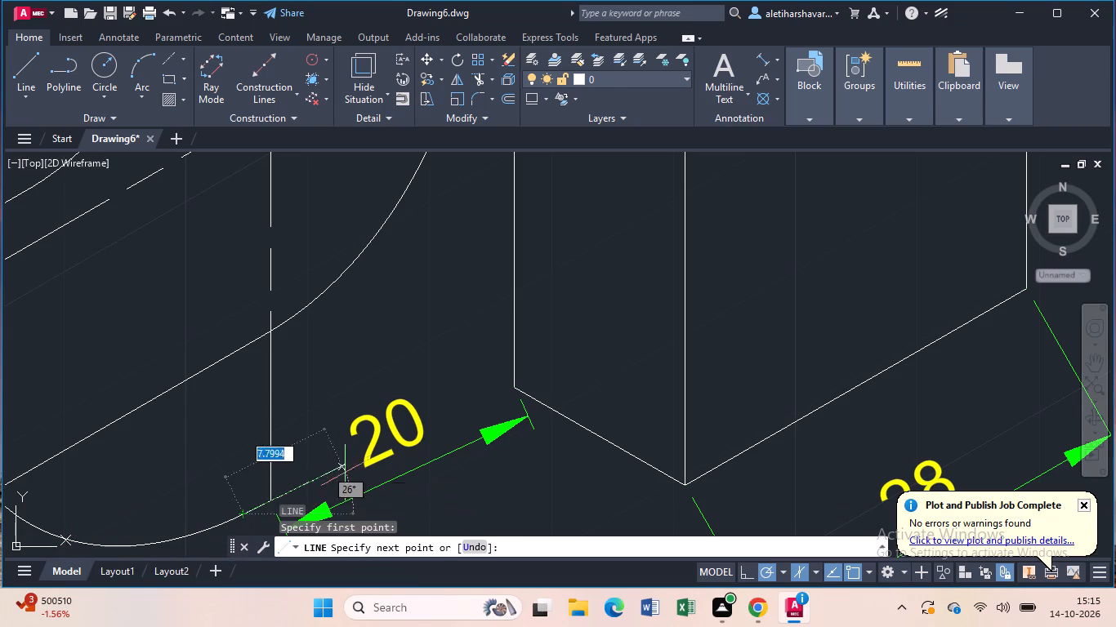
left_click(512, 391)
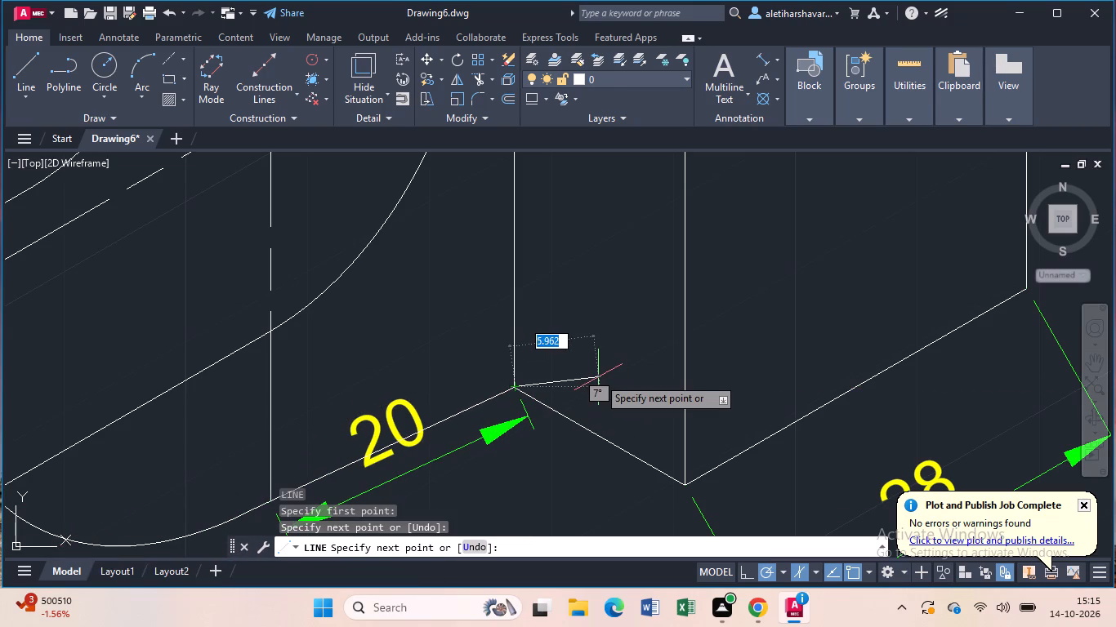
key("Escape")
scroll(502, 411, "down", 1)
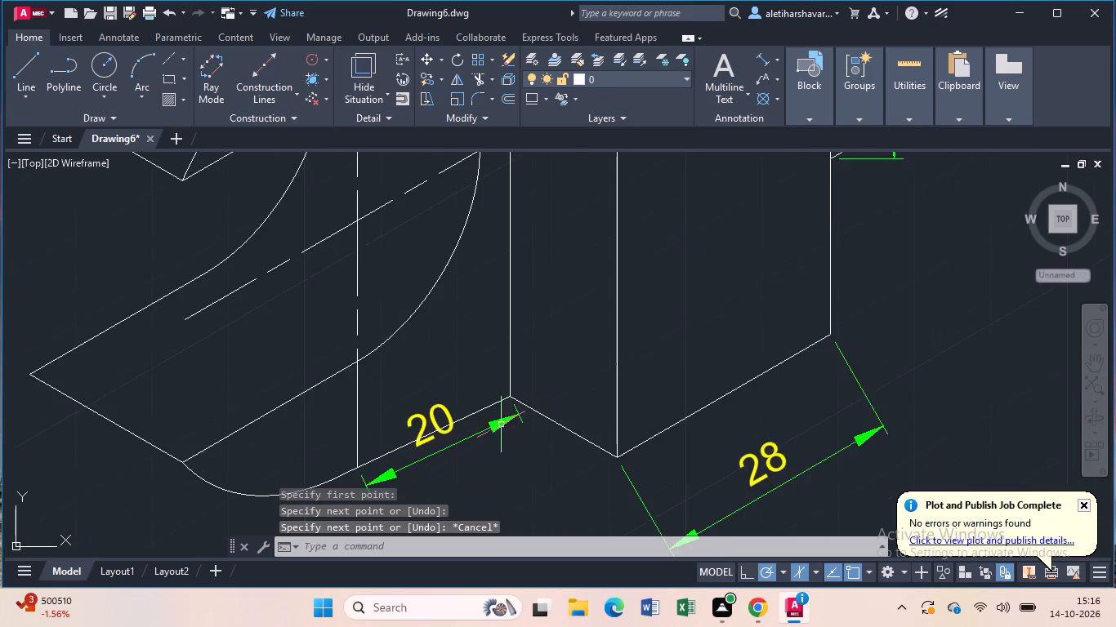
Examine the slotted lug, its redrawn bottom edge and centre lines, and the whole isometric block for remaining errors.
scroll(501, 429, "down", 1)
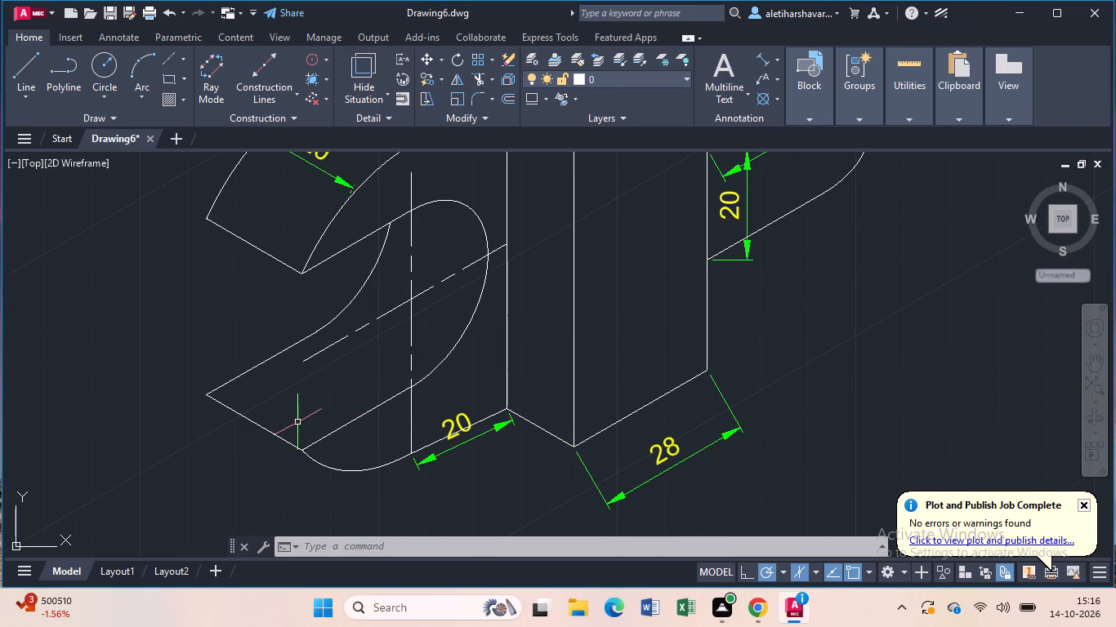
scroll(374, 392, "down", 1)
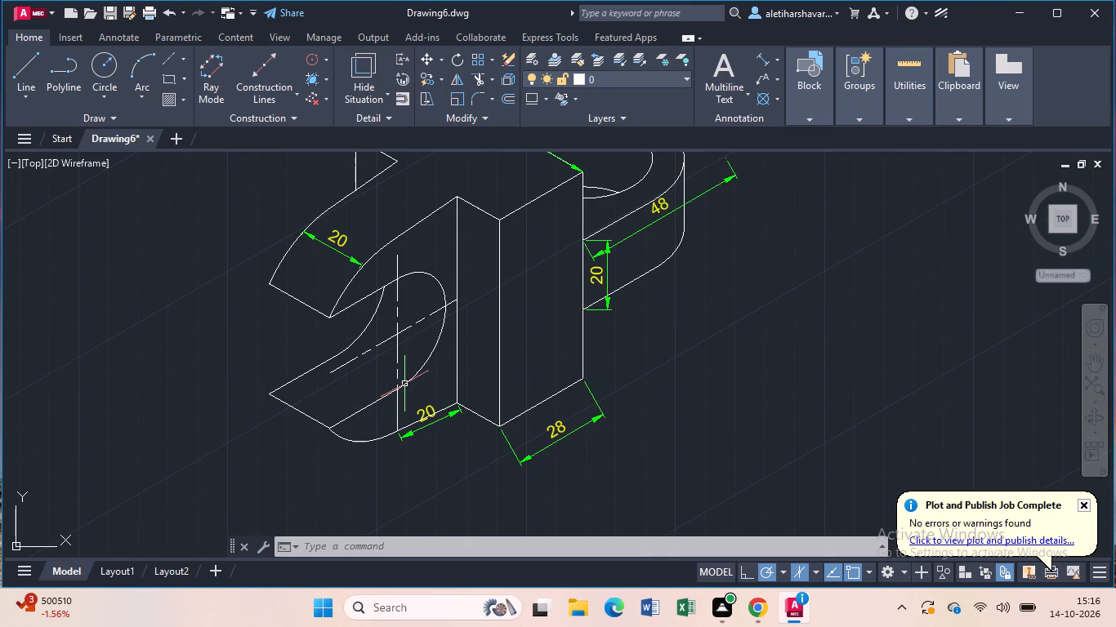
middle_click_drag(404, 384, 293, 446)
scroll(314, 388, "up", 3)
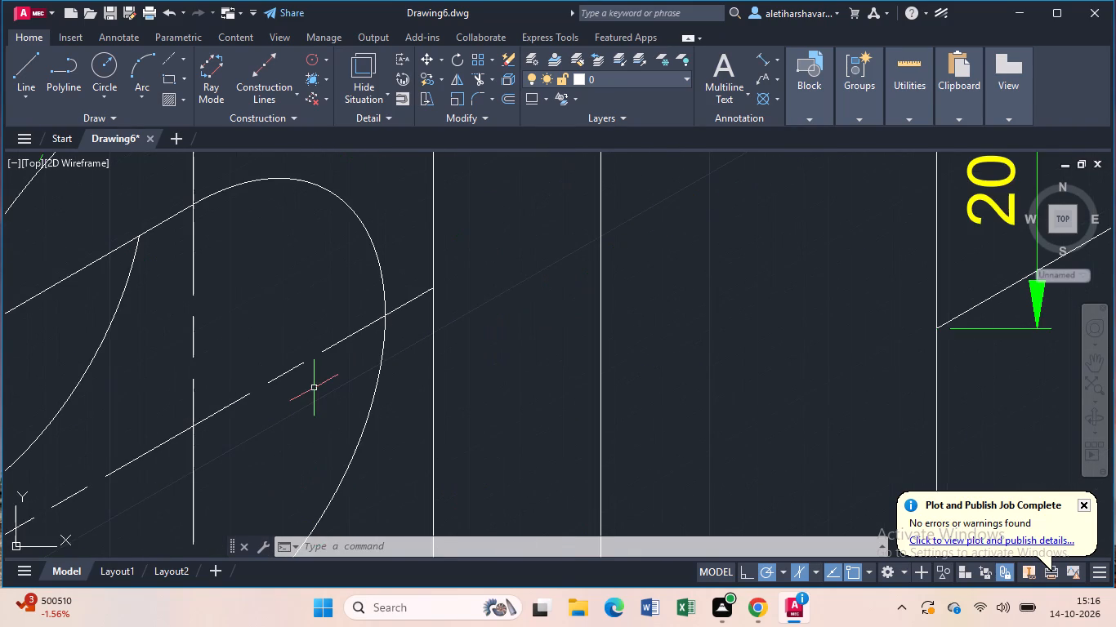
scroll(314, 388, "down", 2)
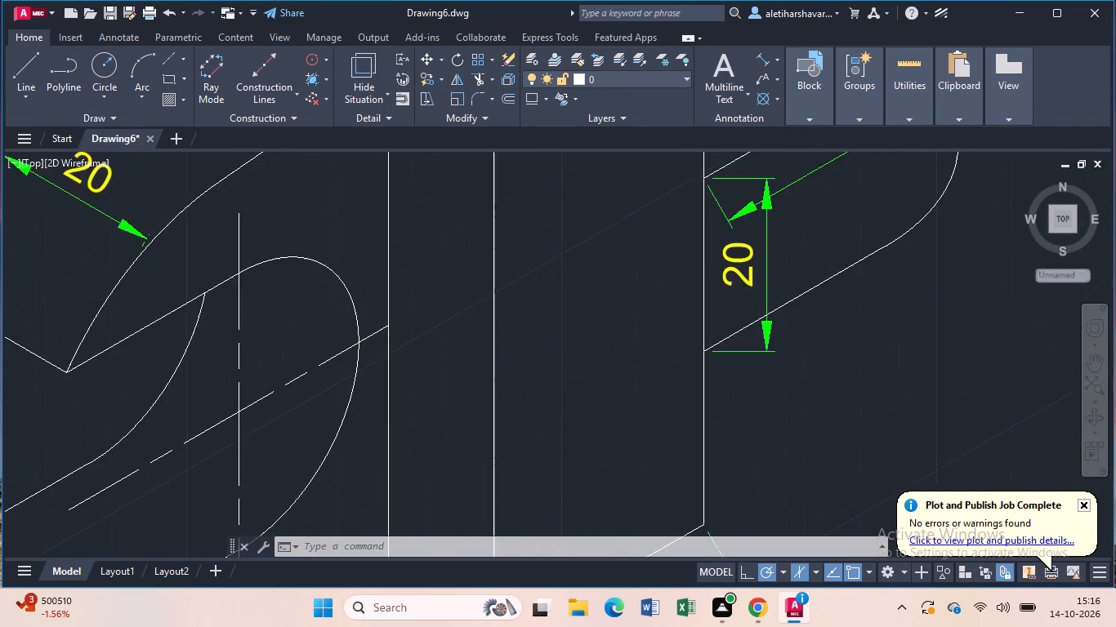
scroll(314, 388, "down", 1)
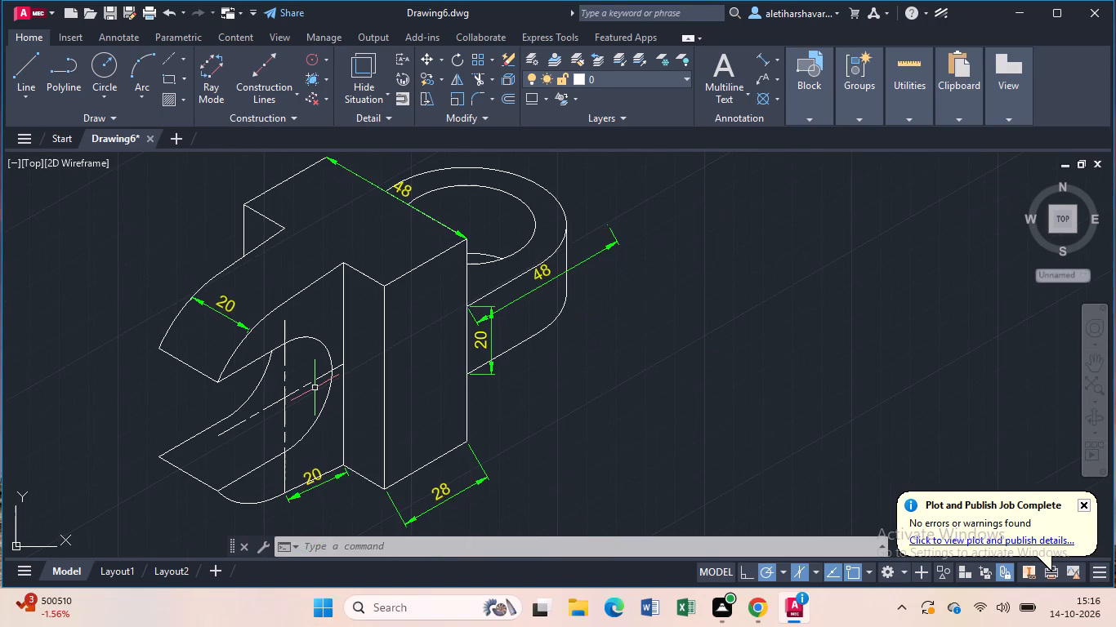
middle_click_drag(315, 388, 315, 401)
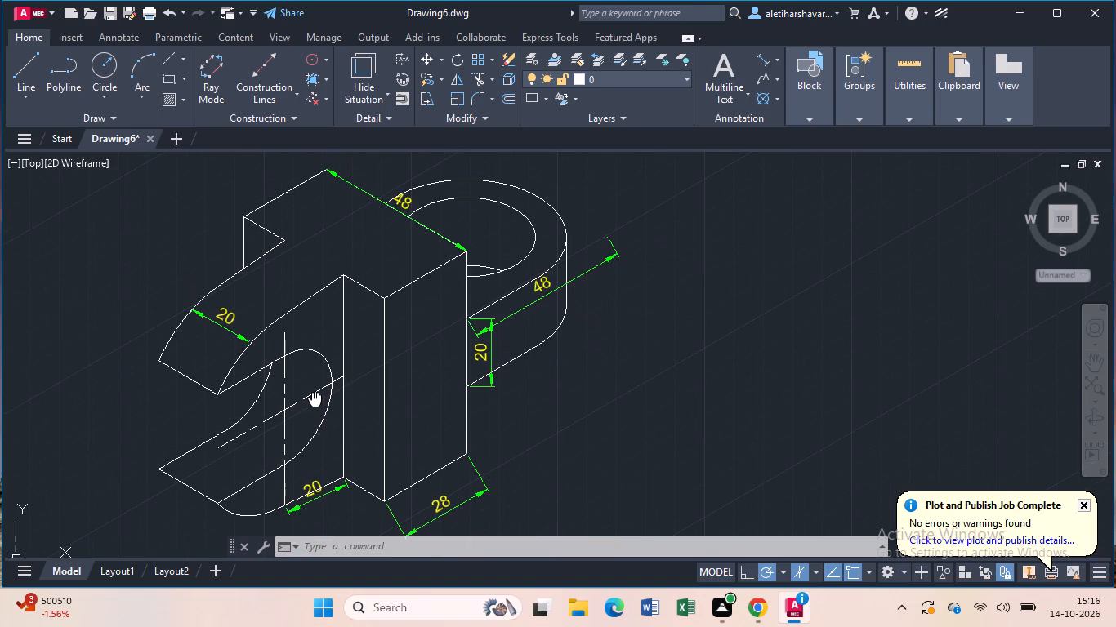
middle_click_drag(315, 401, 330, 385)
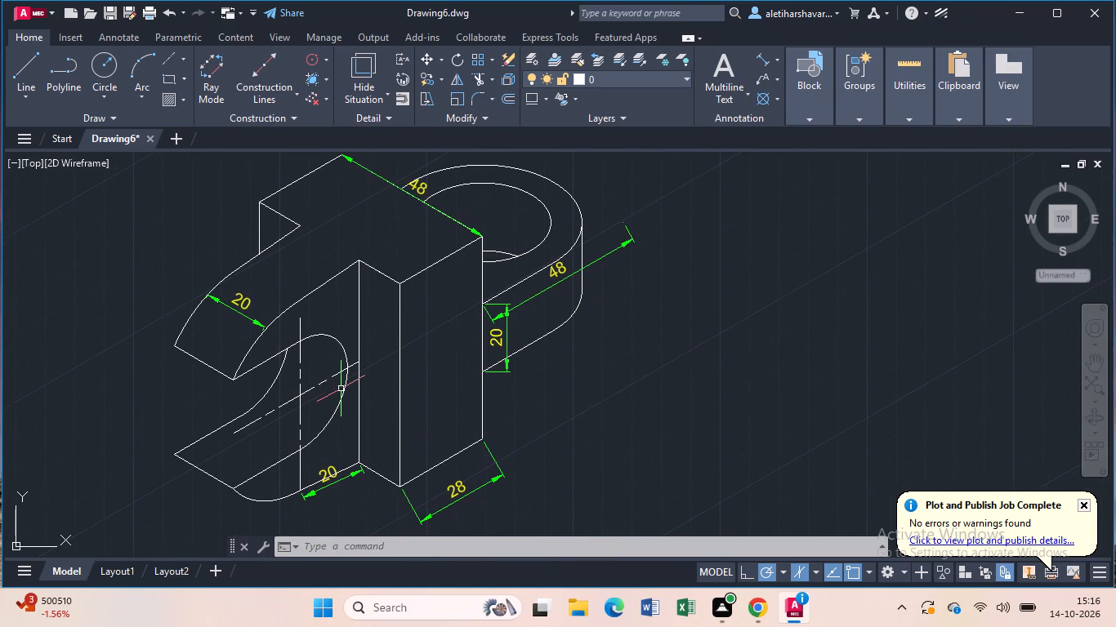
middle_click(342, 389)
middle_click(350, 398)
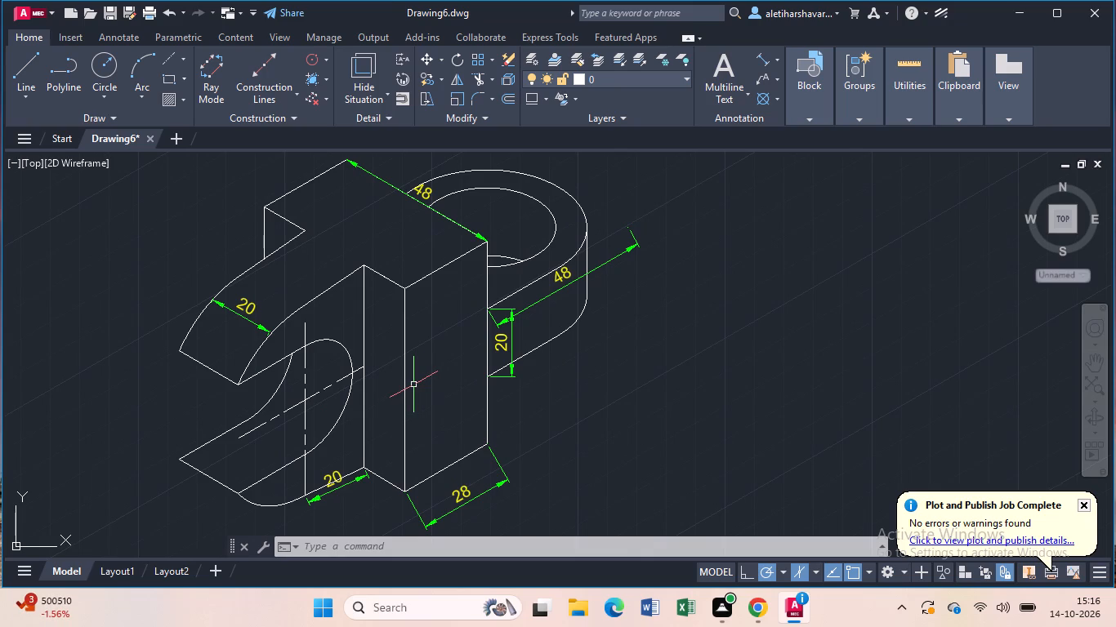
key("Escape")
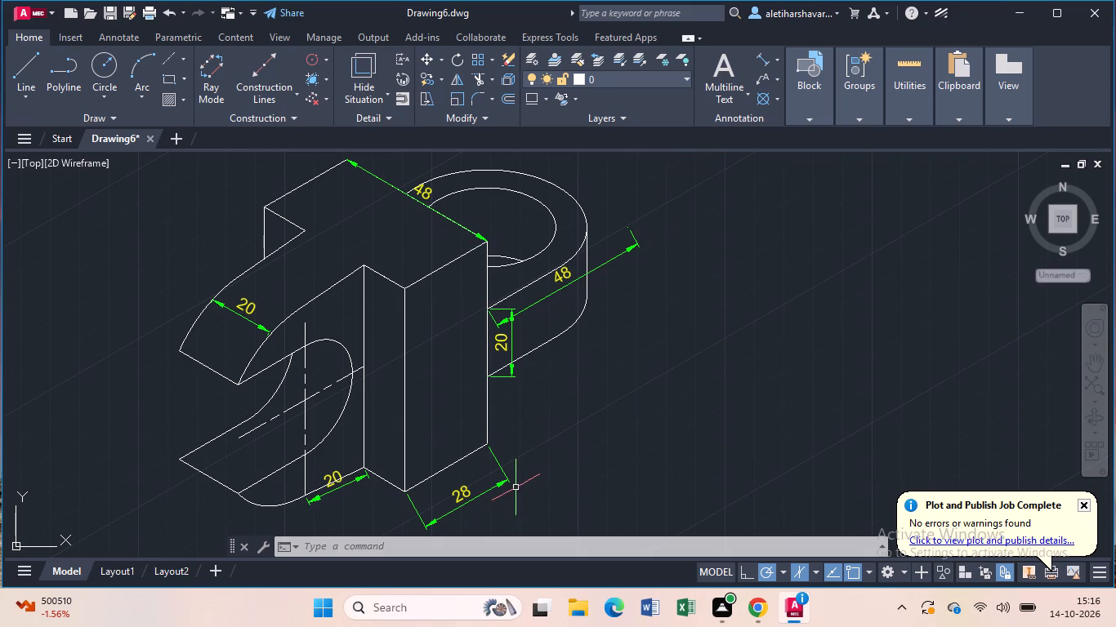
Draw a 48 long line along the block's top face edge above the lug, joining its far corner to the nearest front corner.
middle_click_drag(514, 485, 559, 489)
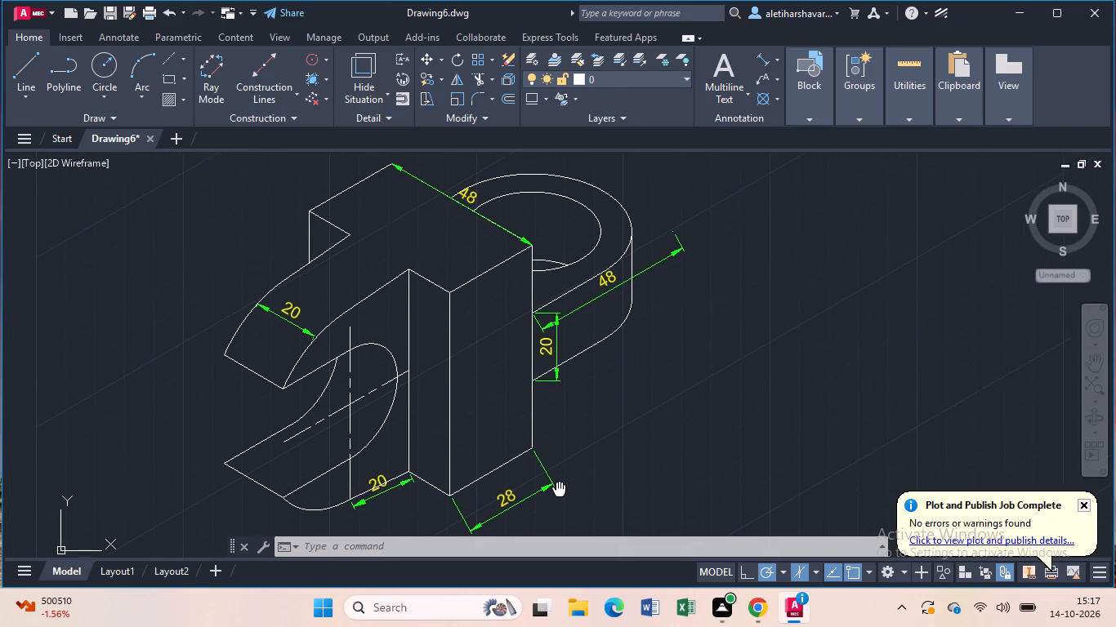
middle_click_drag(559, 489, 569, 495)
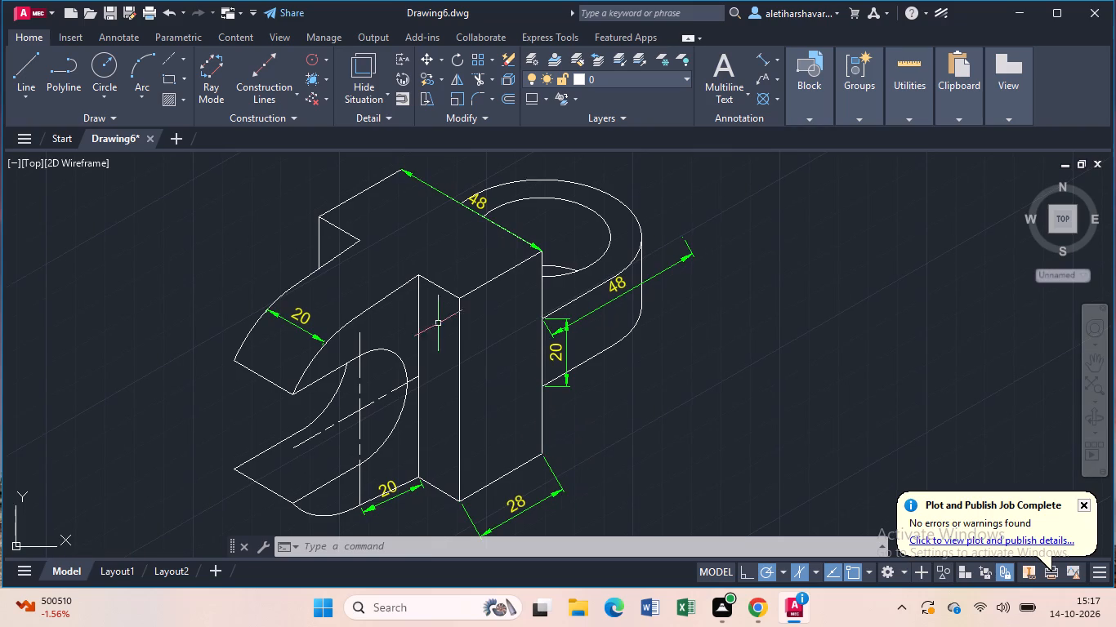
left_click(28, 60)
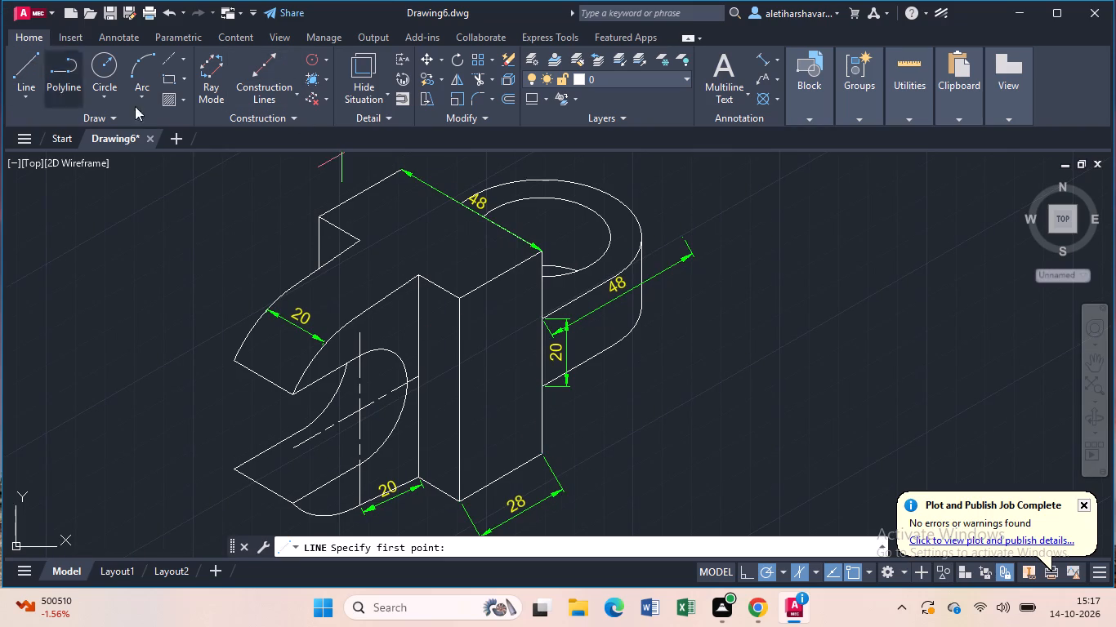
left_click(324, 214)
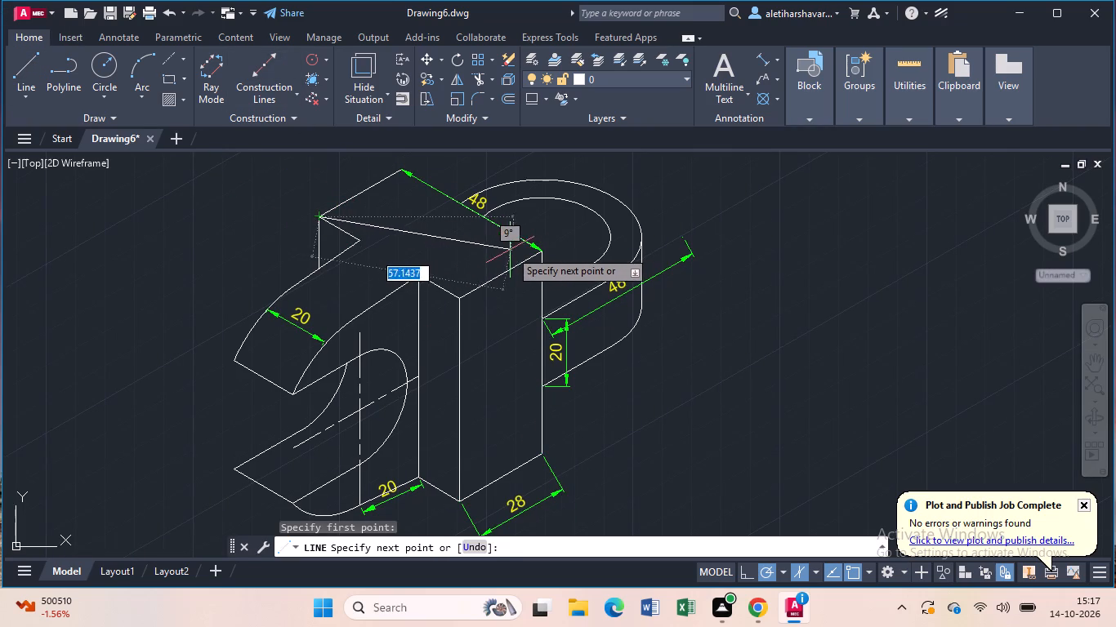
left_click(458, 299)
key("Escape")
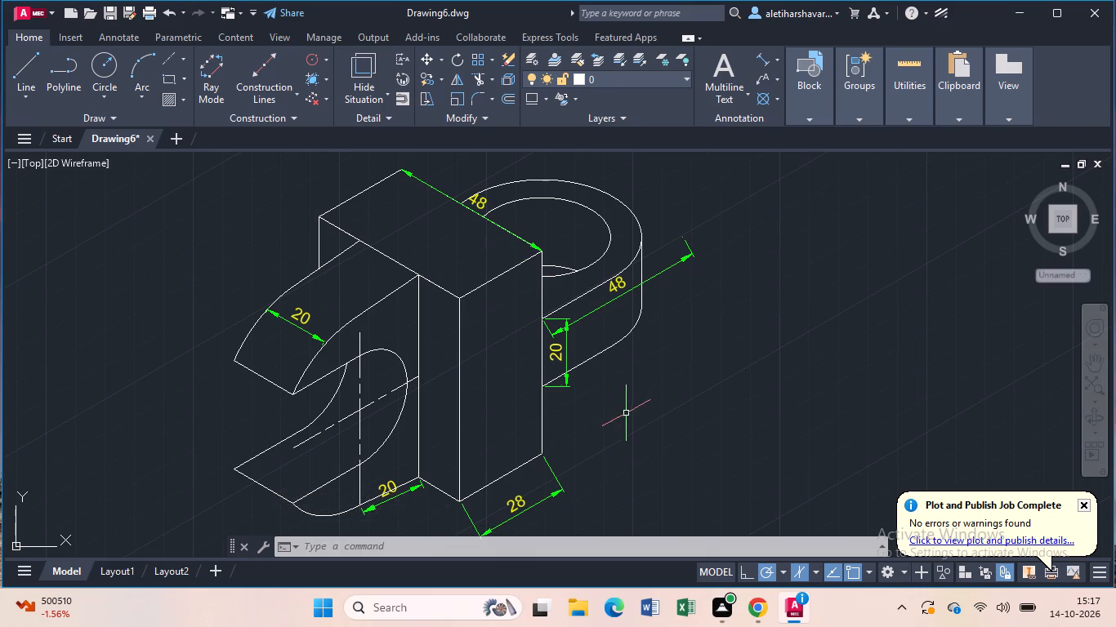
Select the 48 long line along the block's top face edge above the lug.
left_click(387, 254)
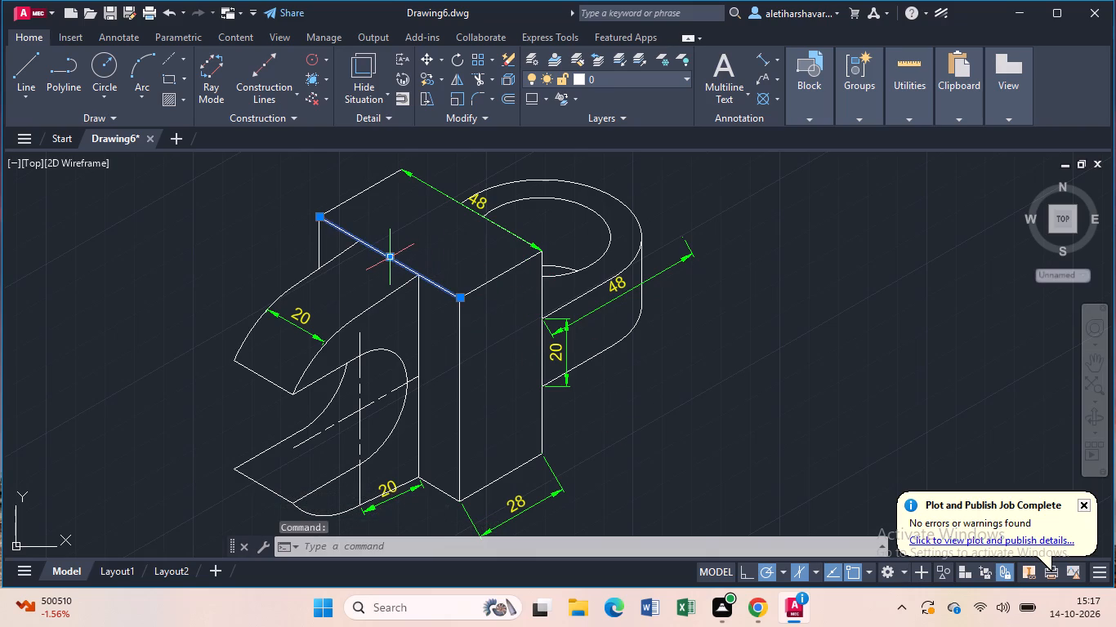
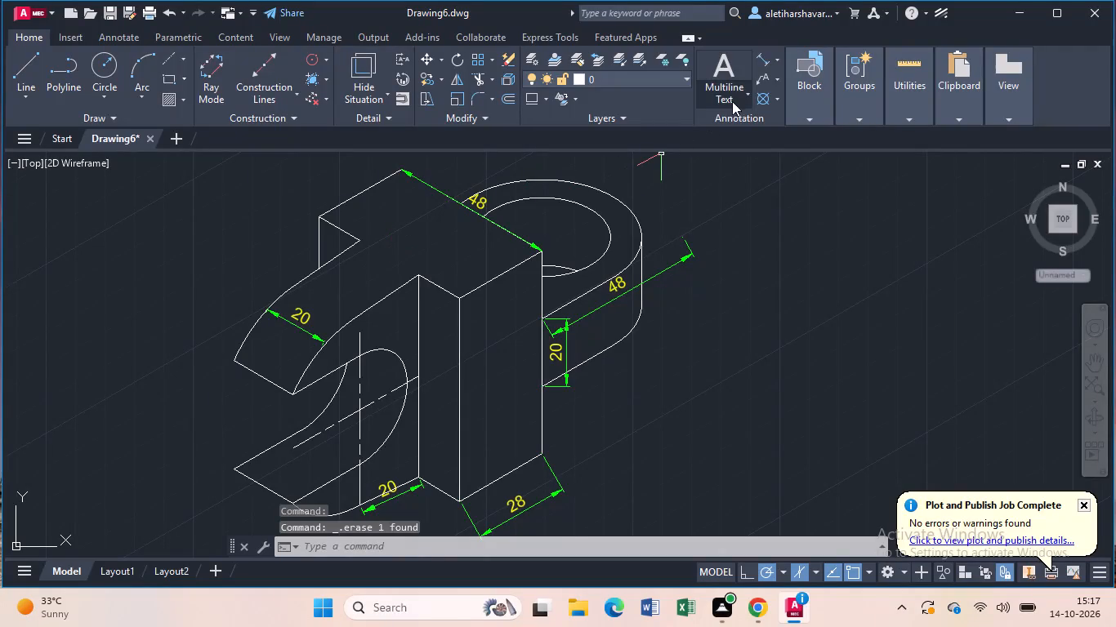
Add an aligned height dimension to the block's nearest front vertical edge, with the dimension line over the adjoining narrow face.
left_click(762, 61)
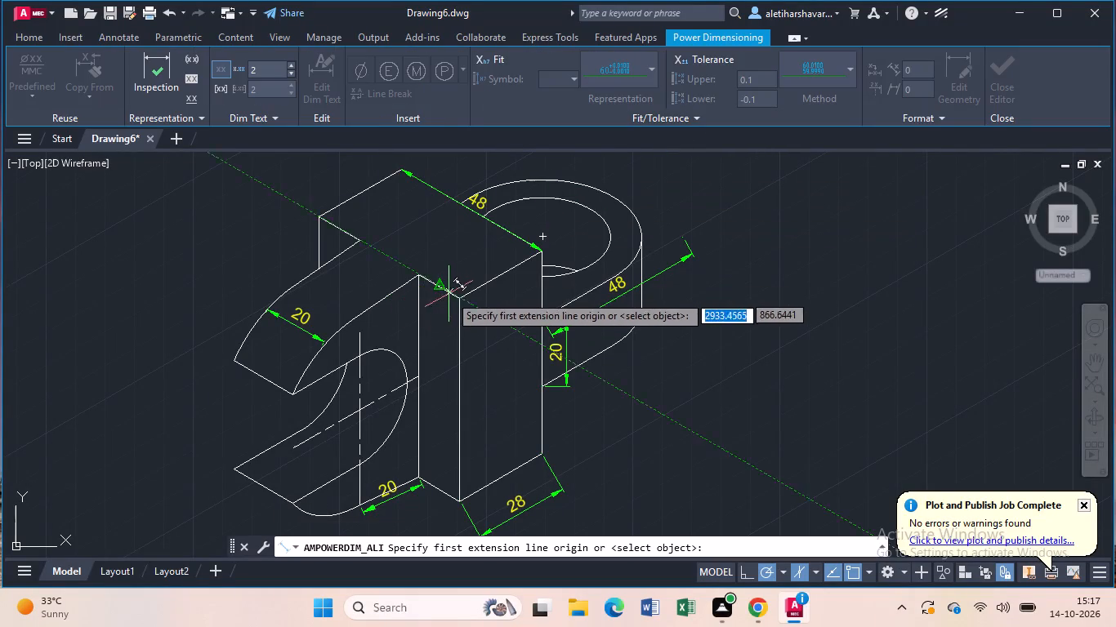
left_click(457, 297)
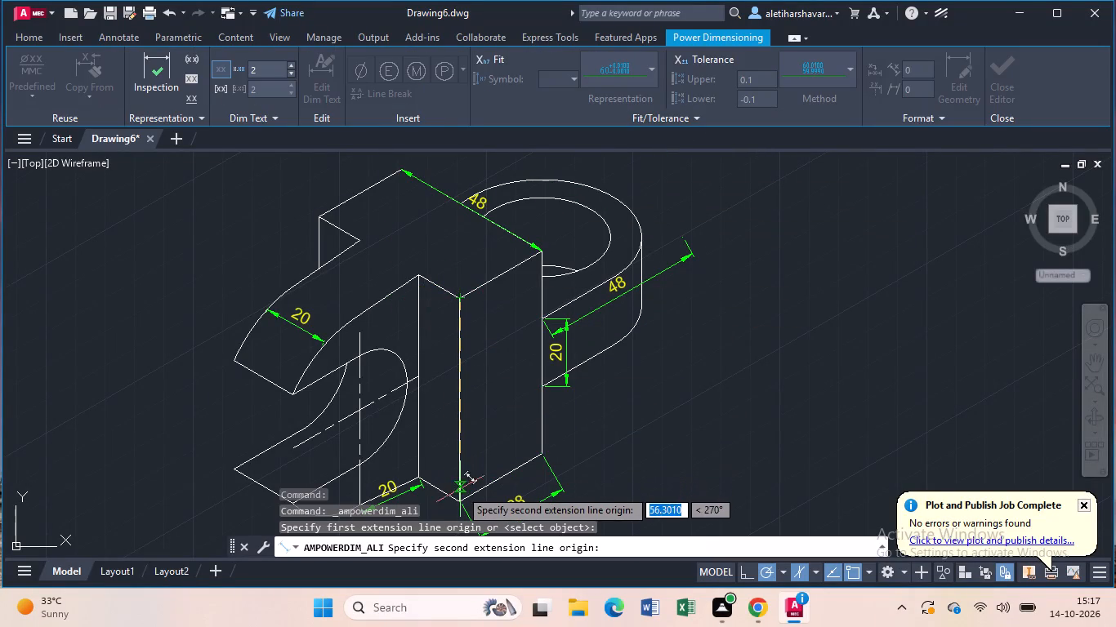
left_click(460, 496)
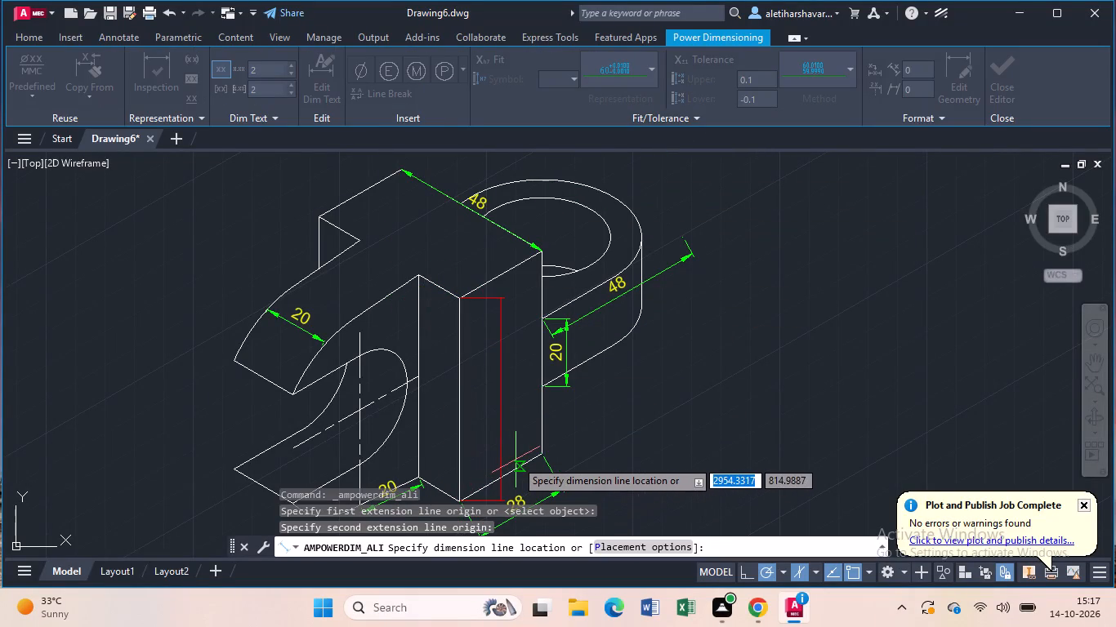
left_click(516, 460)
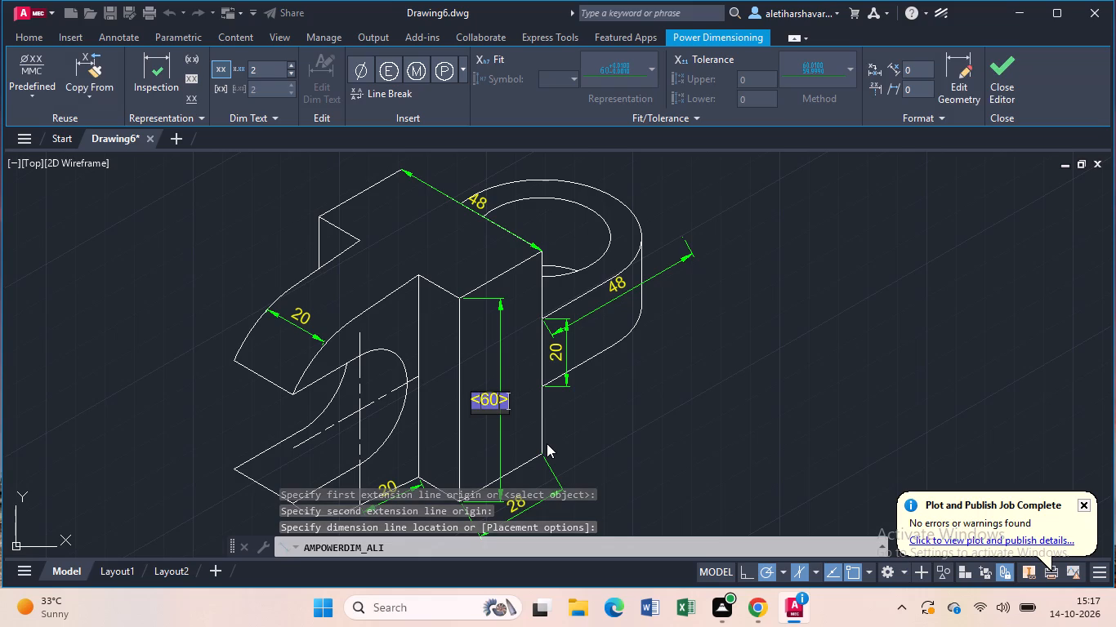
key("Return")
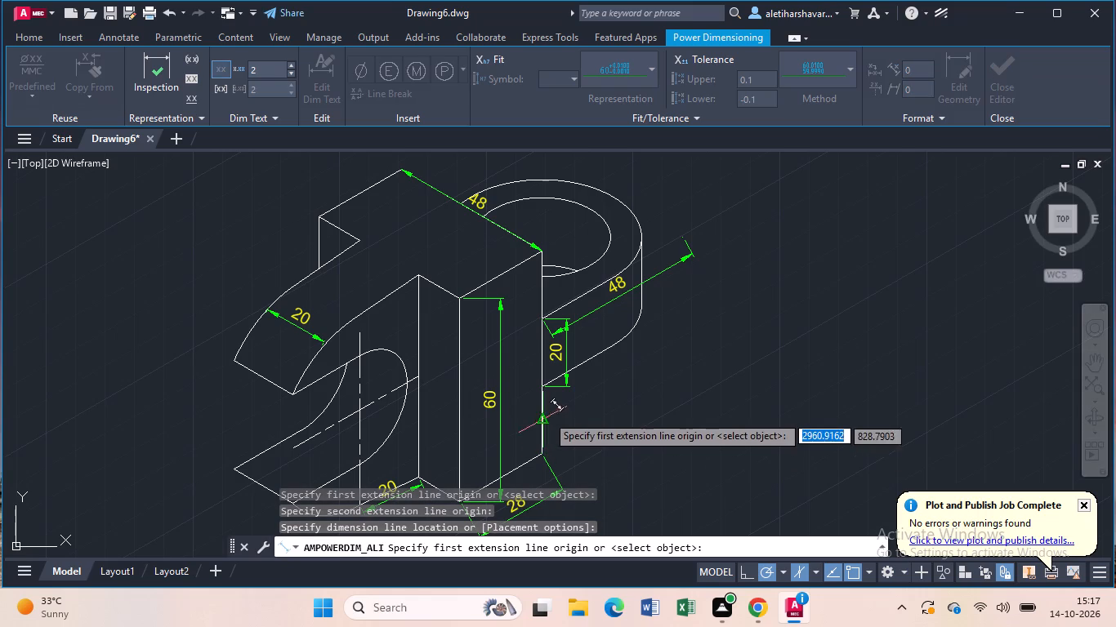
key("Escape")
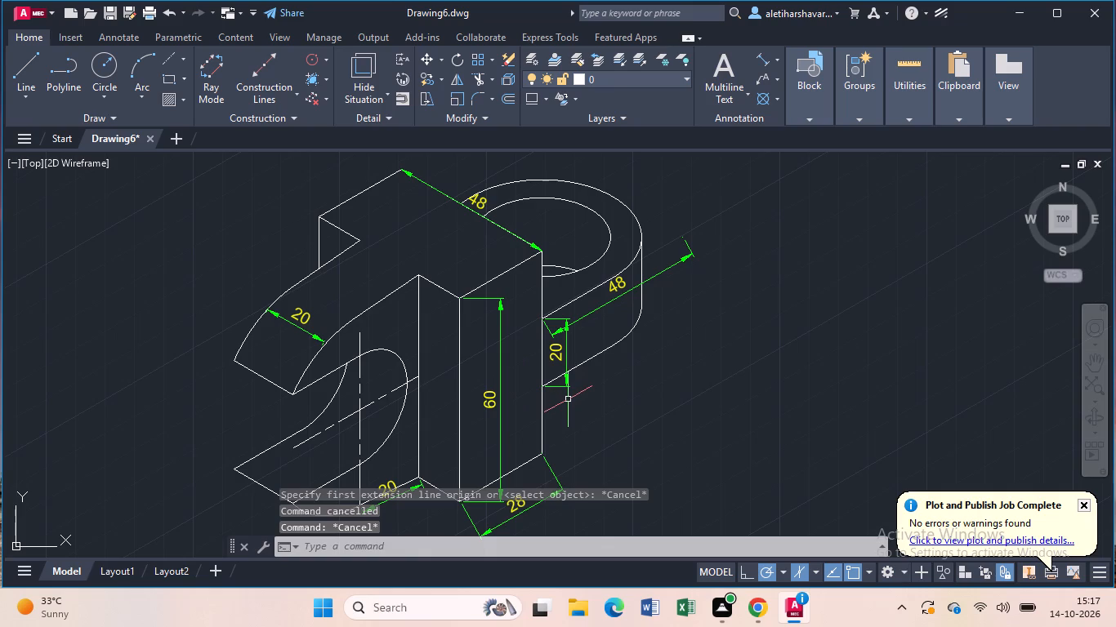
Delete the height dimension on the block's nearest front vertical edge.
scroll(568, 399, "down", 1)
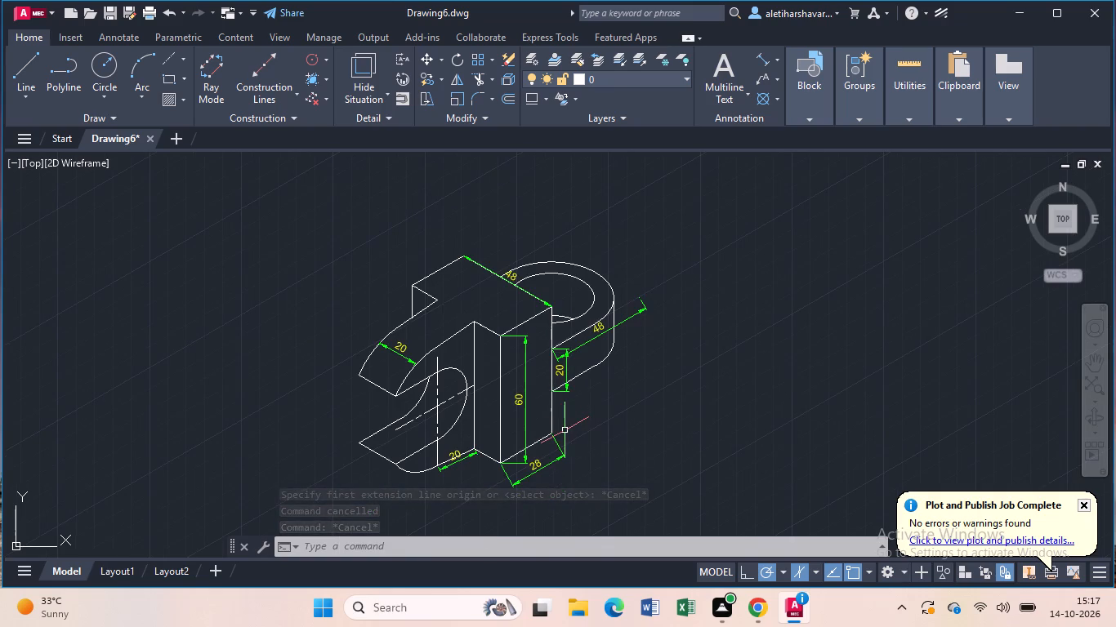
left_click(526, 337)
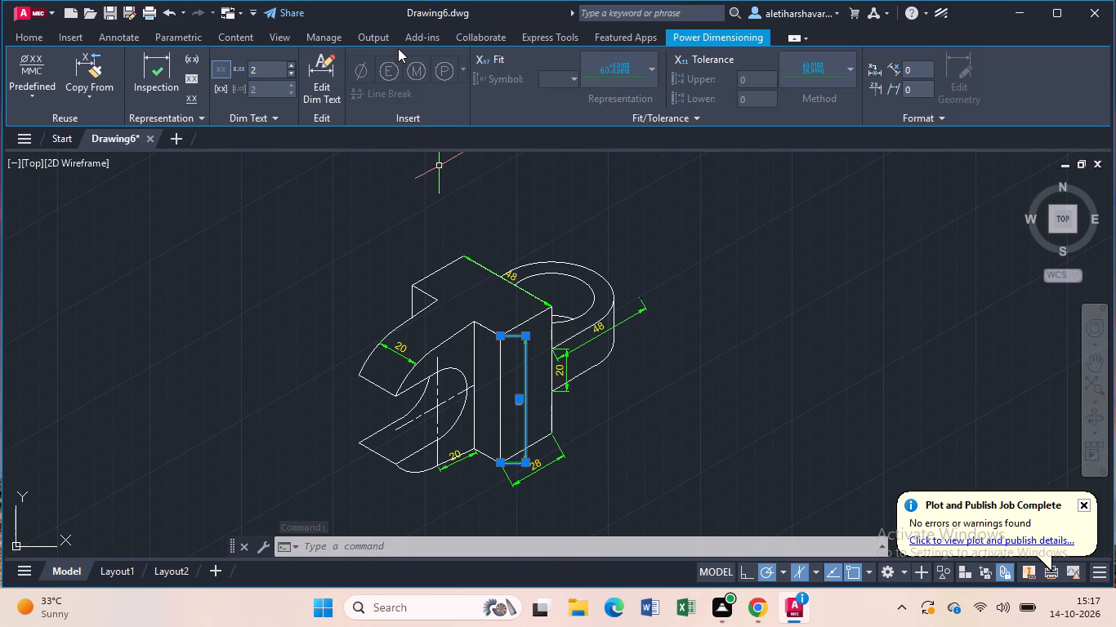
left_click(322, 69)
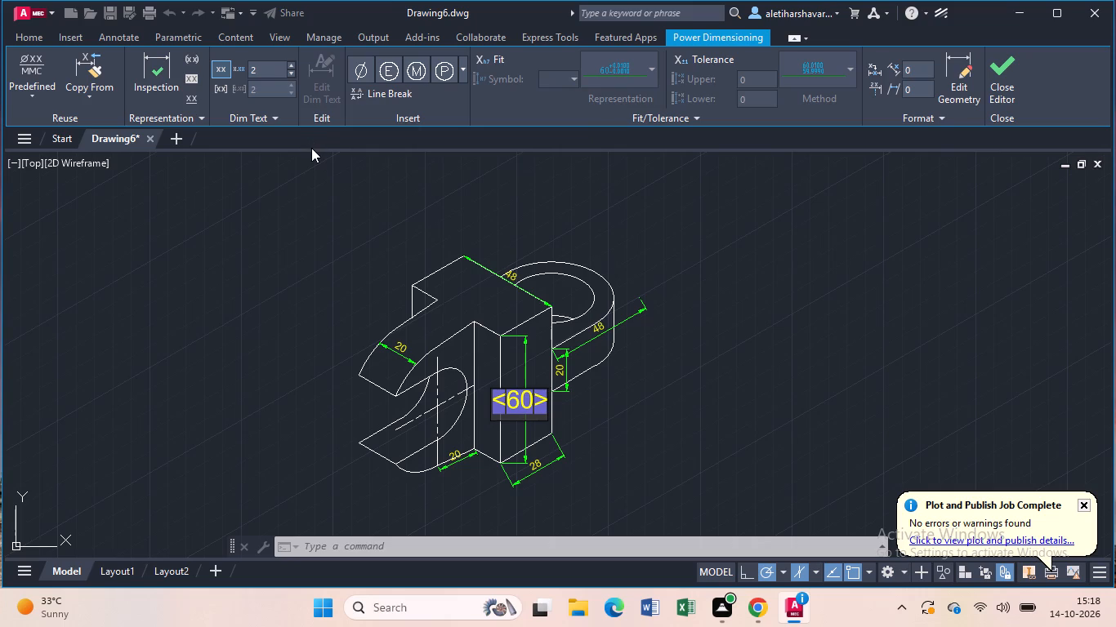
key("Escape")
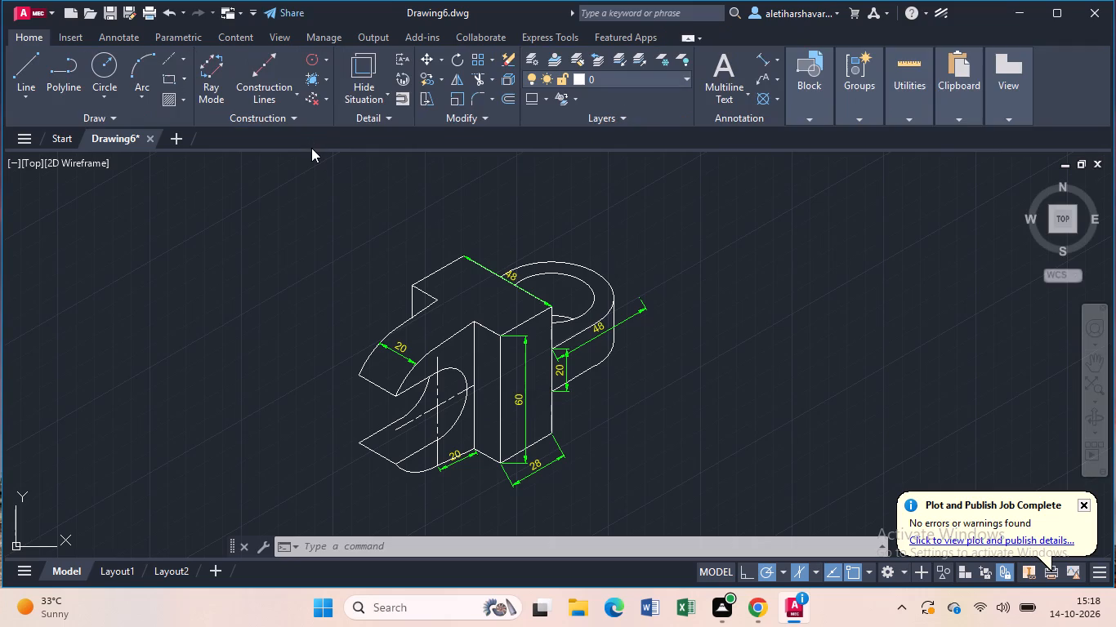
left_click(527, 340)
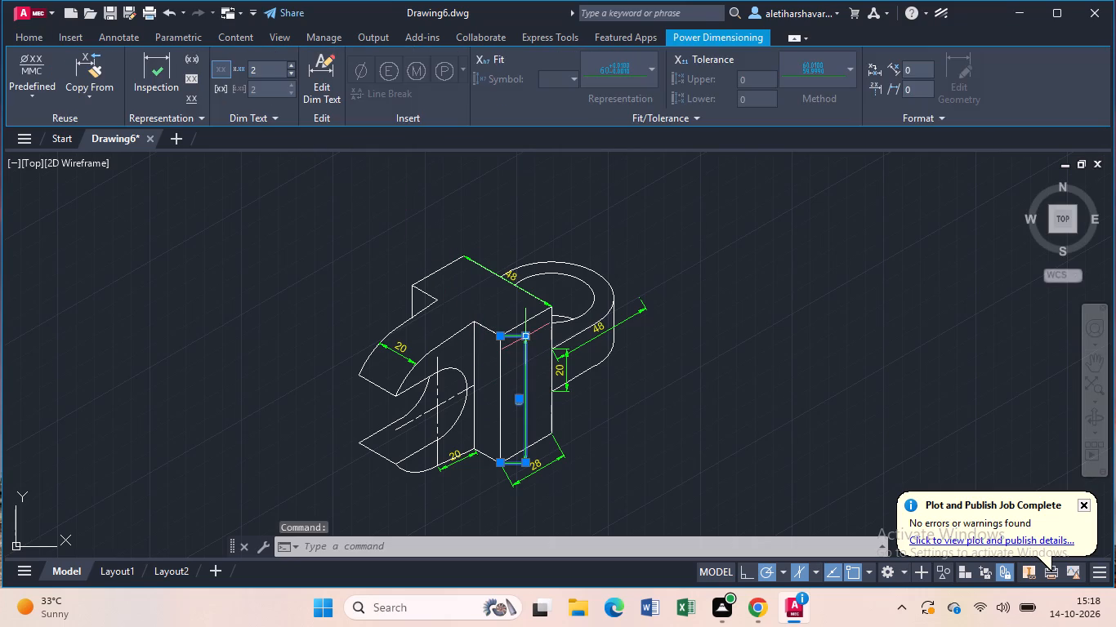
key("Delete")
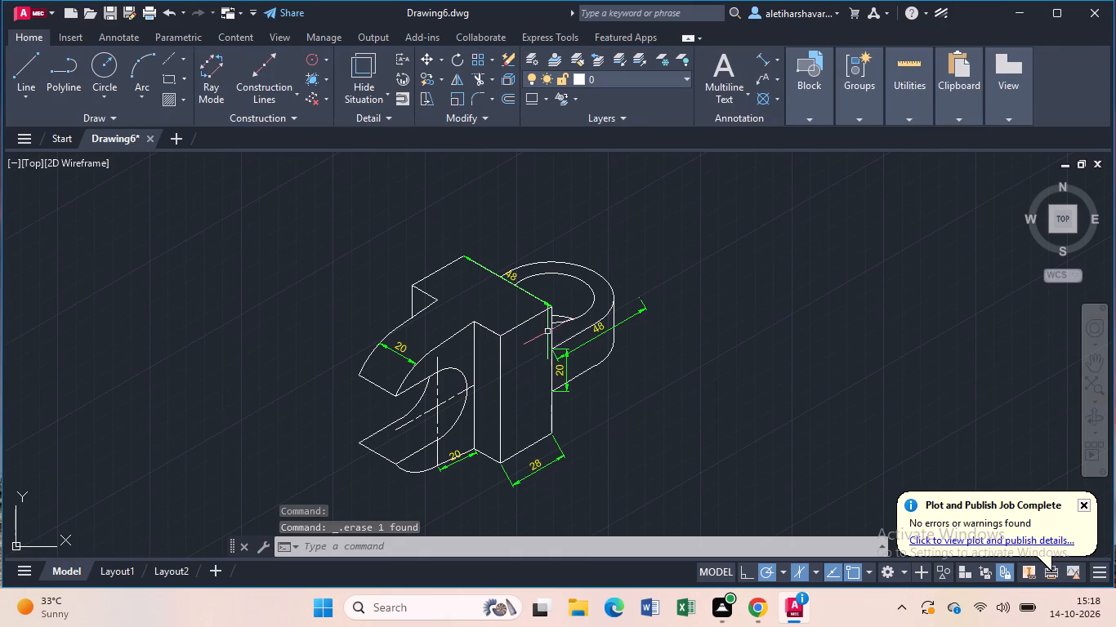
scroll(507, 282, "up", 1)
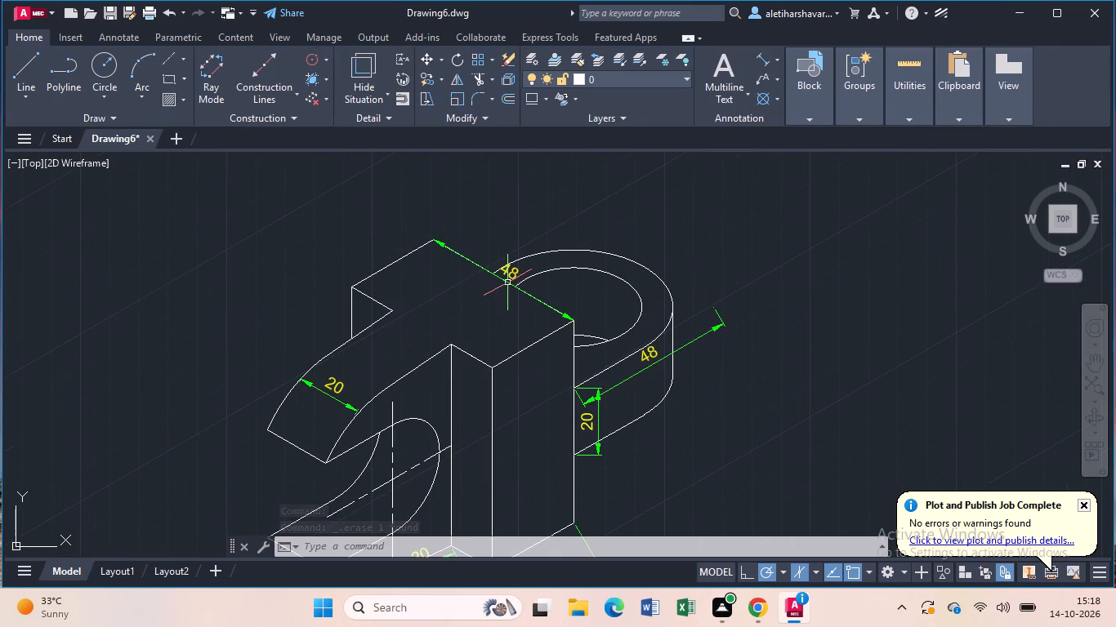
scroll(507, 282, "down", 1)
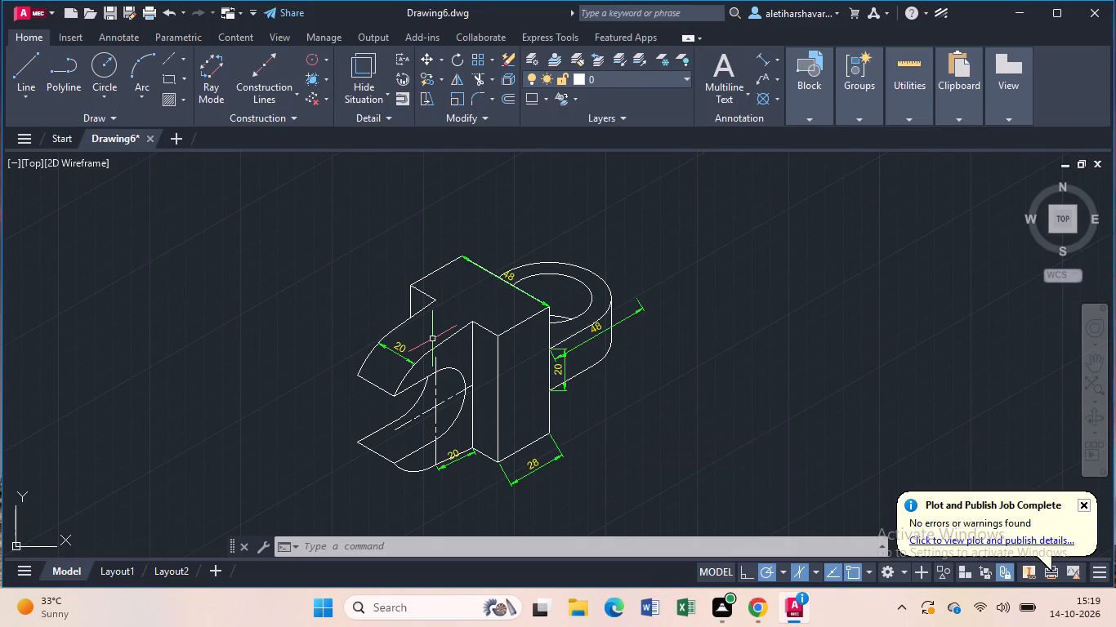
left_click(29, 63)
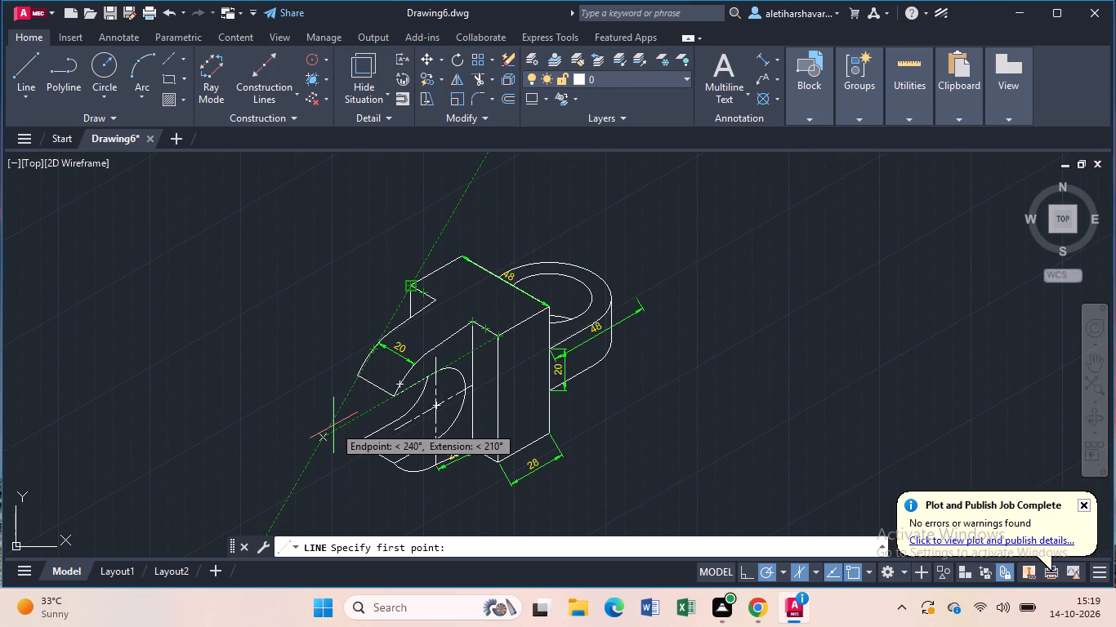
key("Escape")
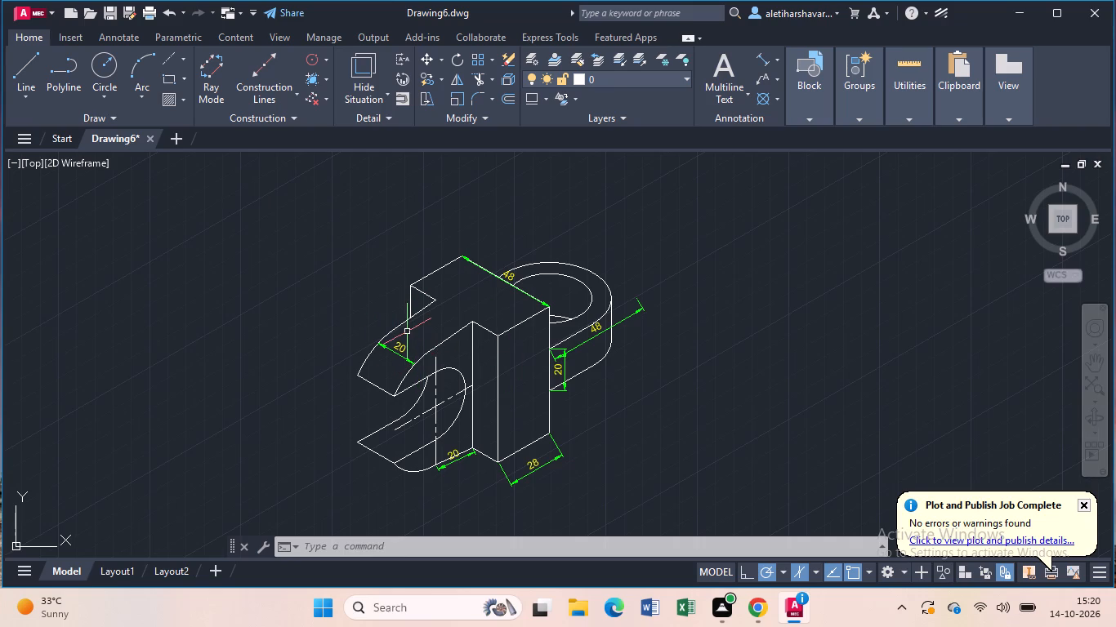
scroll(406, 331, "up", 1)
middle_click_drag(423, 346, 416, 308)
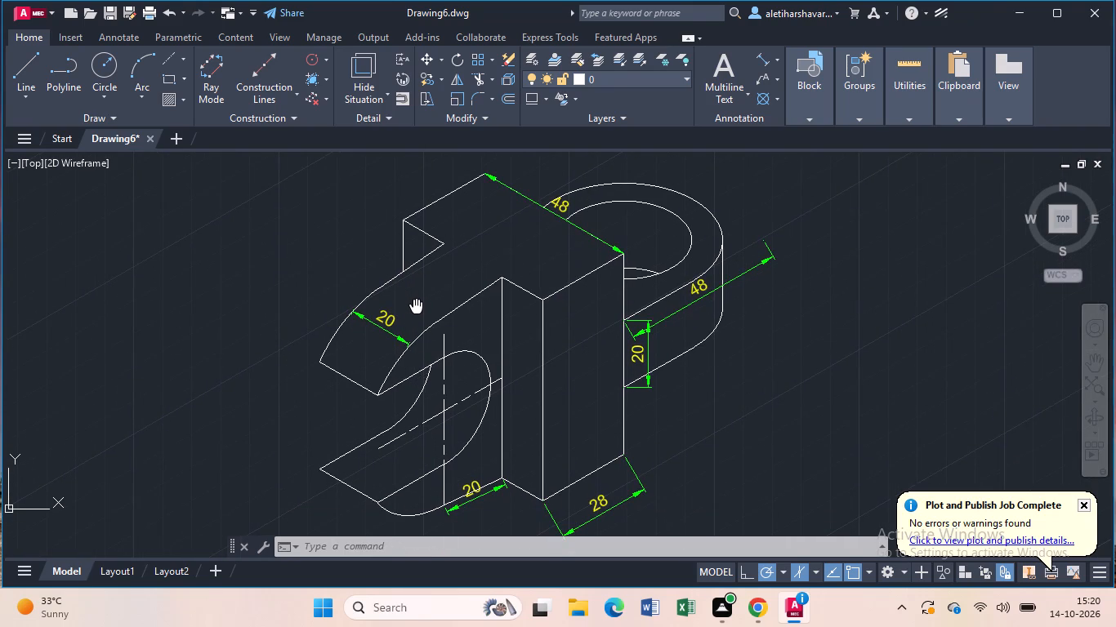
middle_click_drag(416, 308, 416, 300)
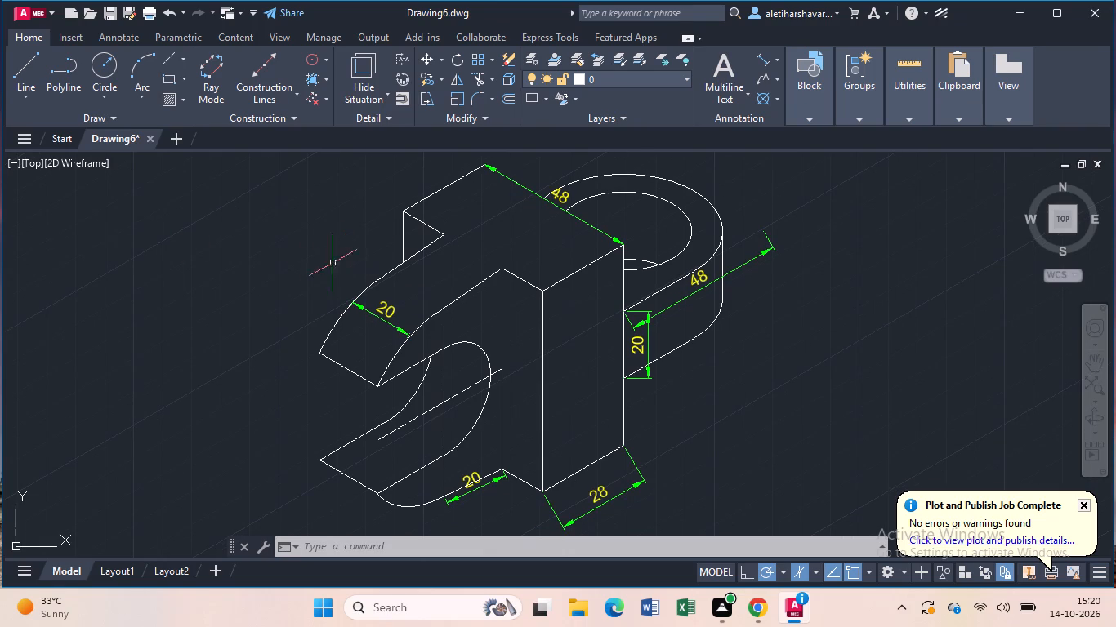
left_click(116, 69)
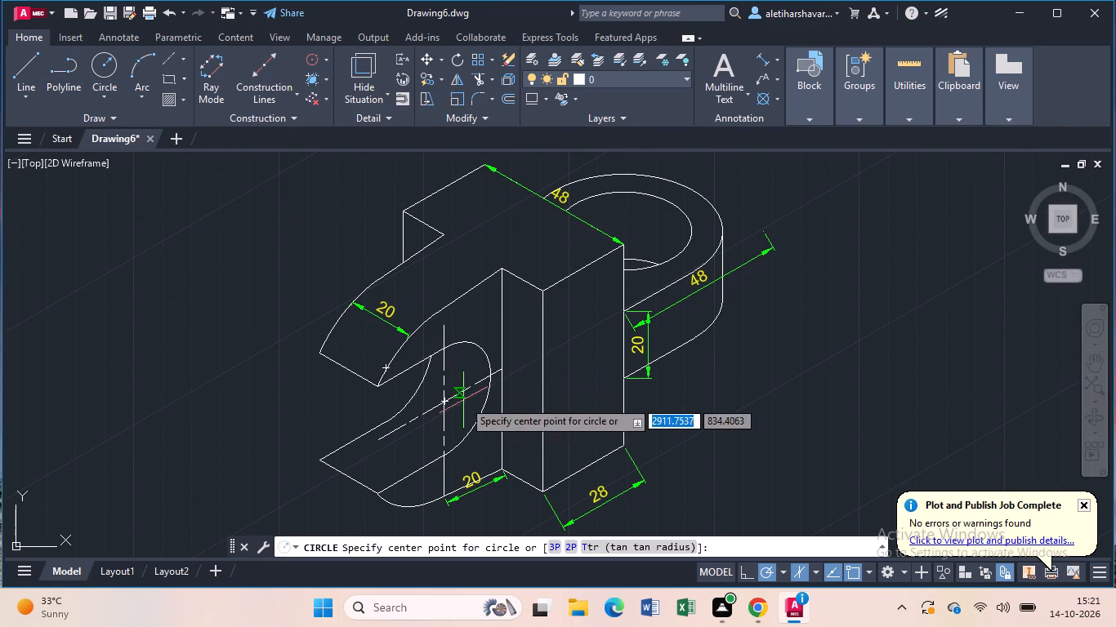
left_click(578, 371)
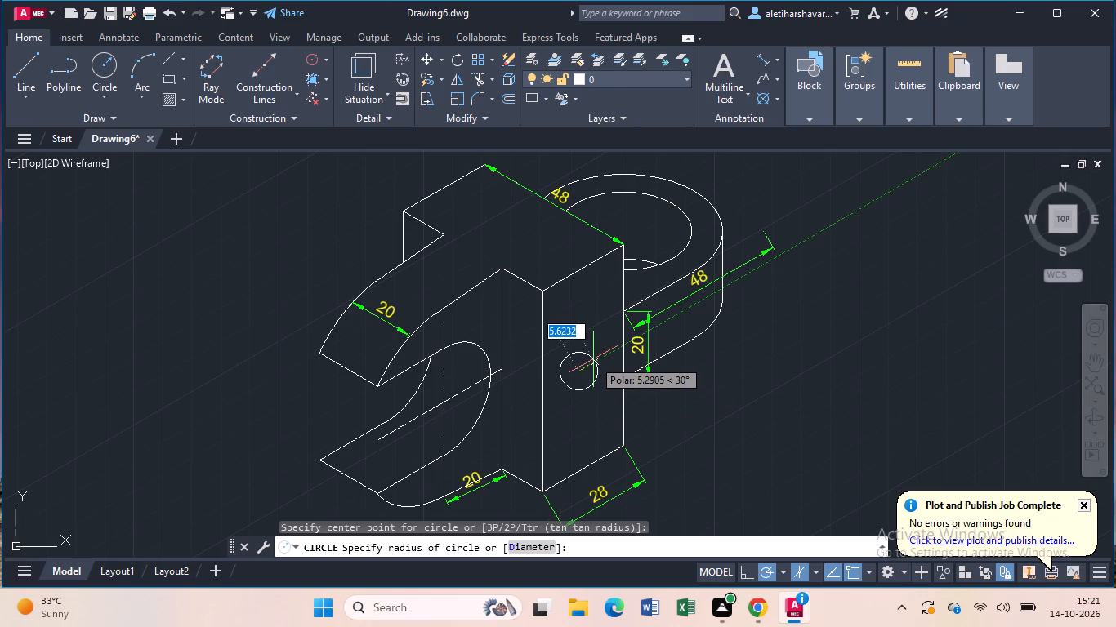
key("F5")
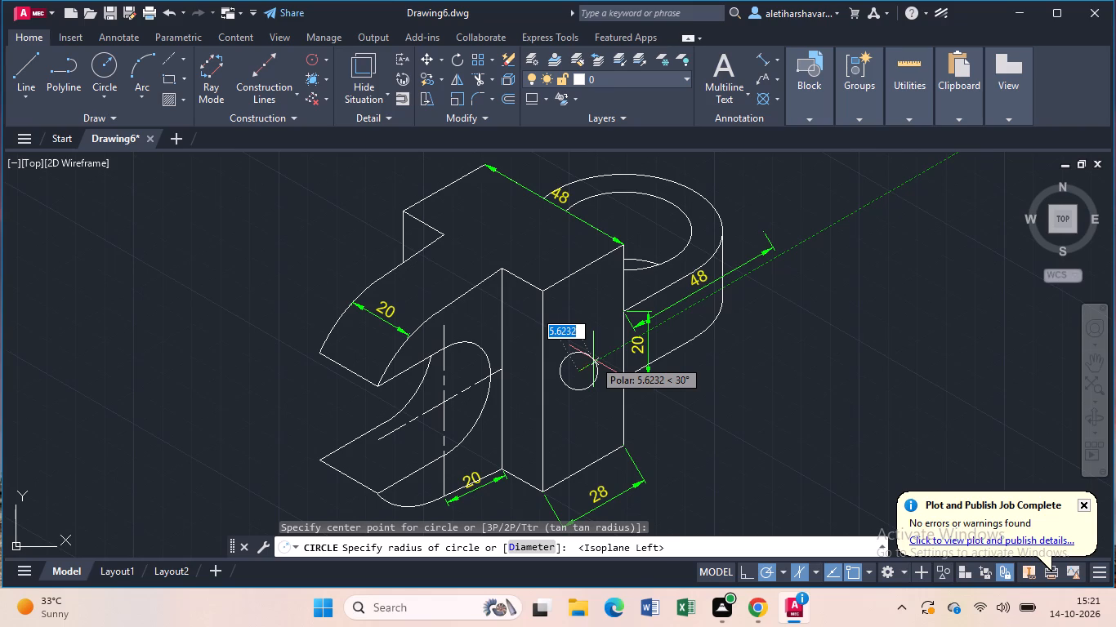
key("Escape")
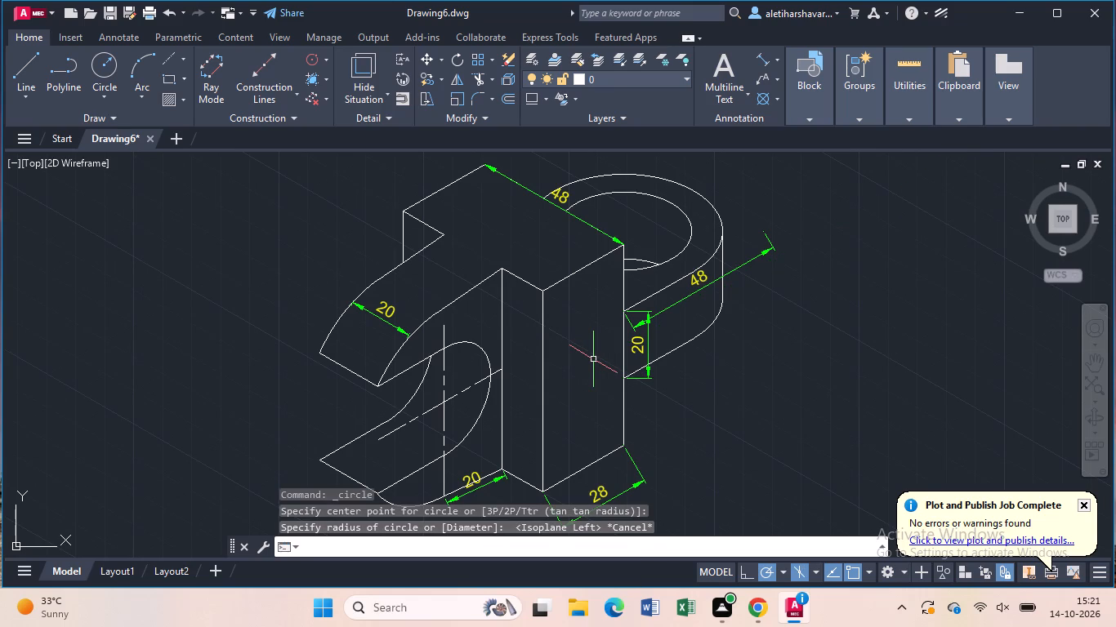
Draw an isocircle of radius 20 in the right isoplane, centred near the middle of the block's 28 wide front face.
key("e")
type("ll")
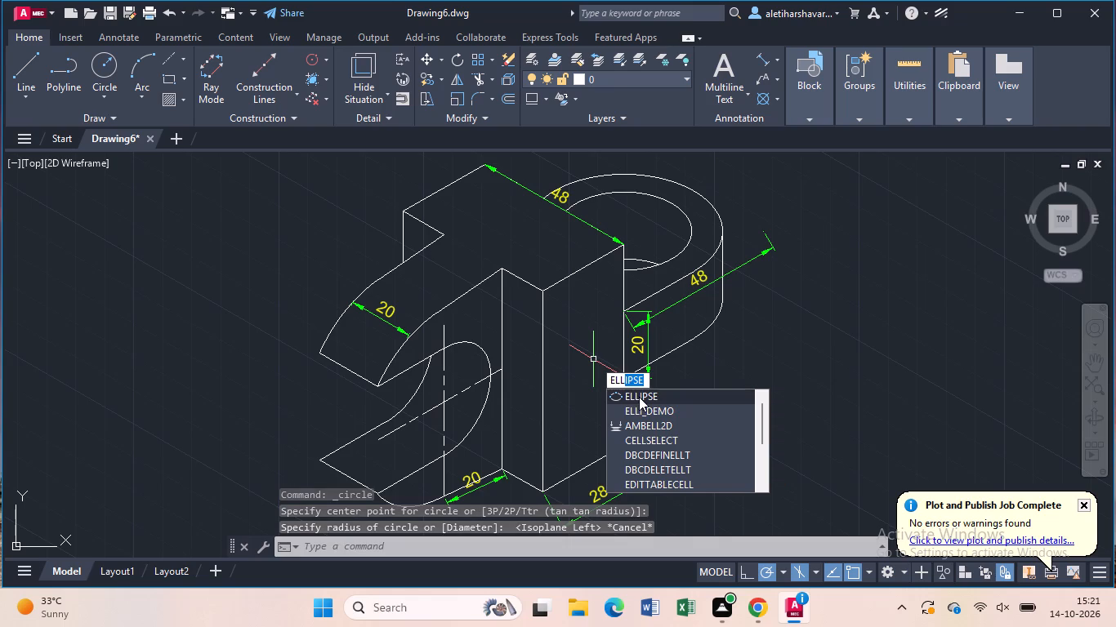
left_click(639, 397)
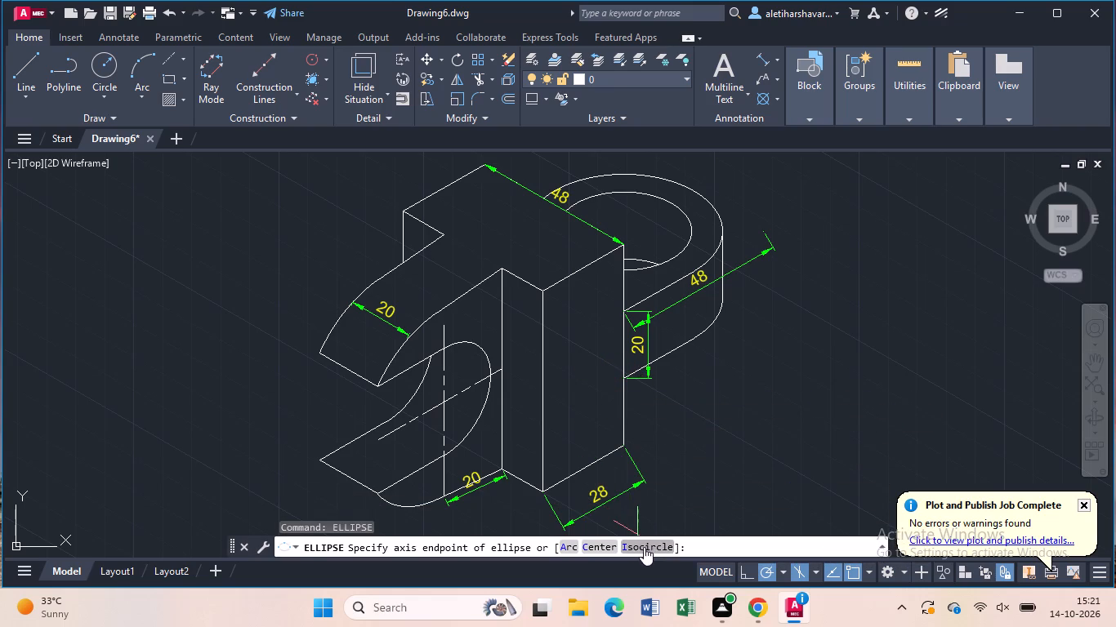
left_click(644, 547)
left_click(582, 380)
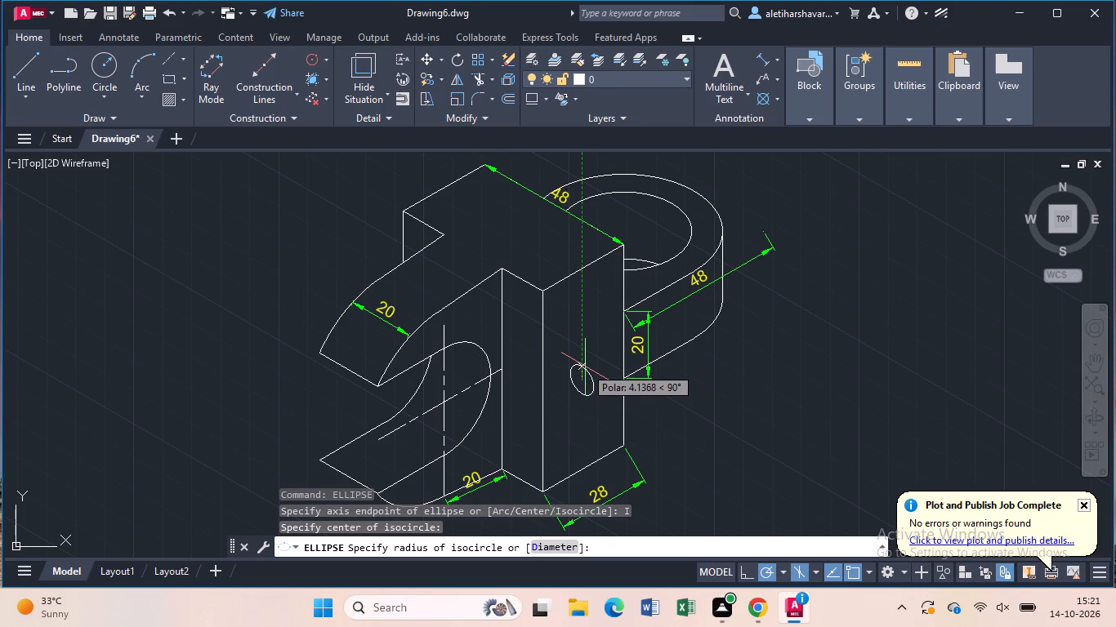
key("F5")
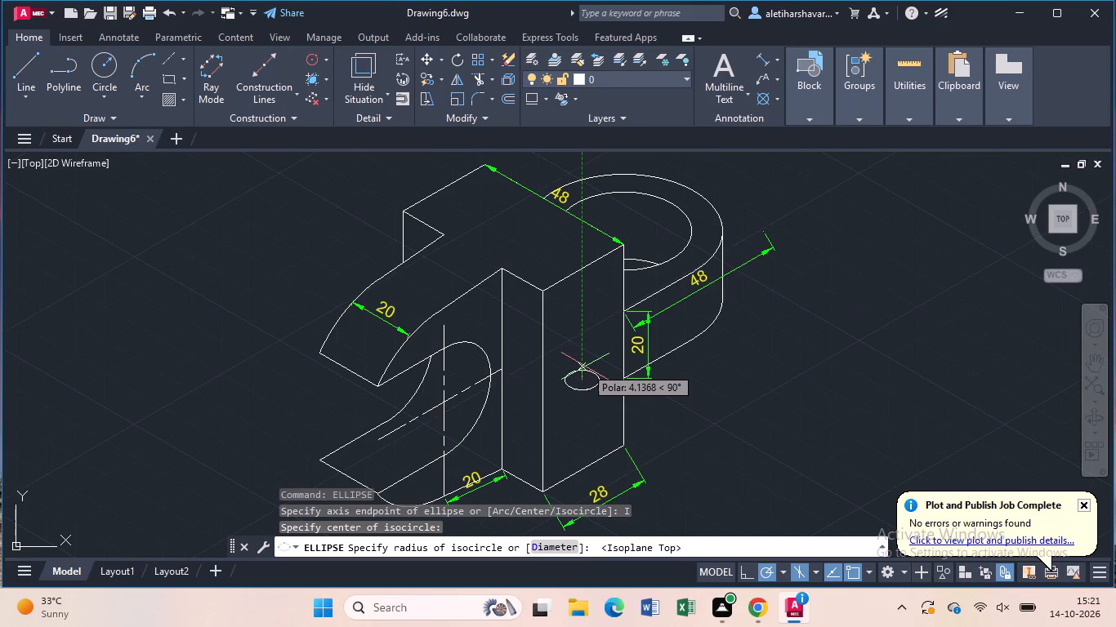
key("F5")
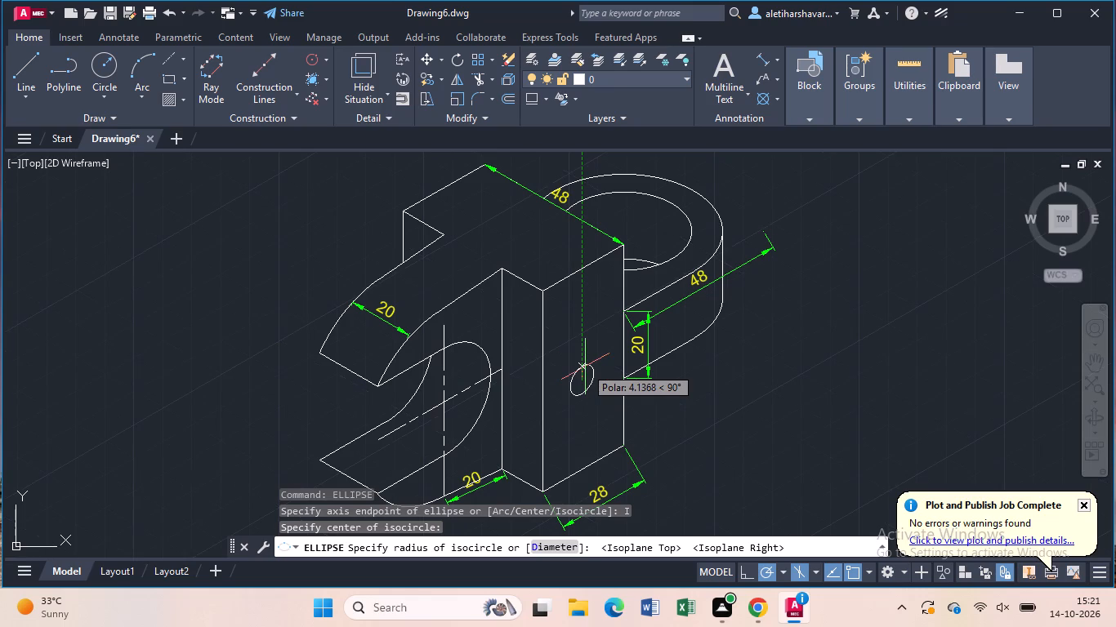
key("2")
key("0")
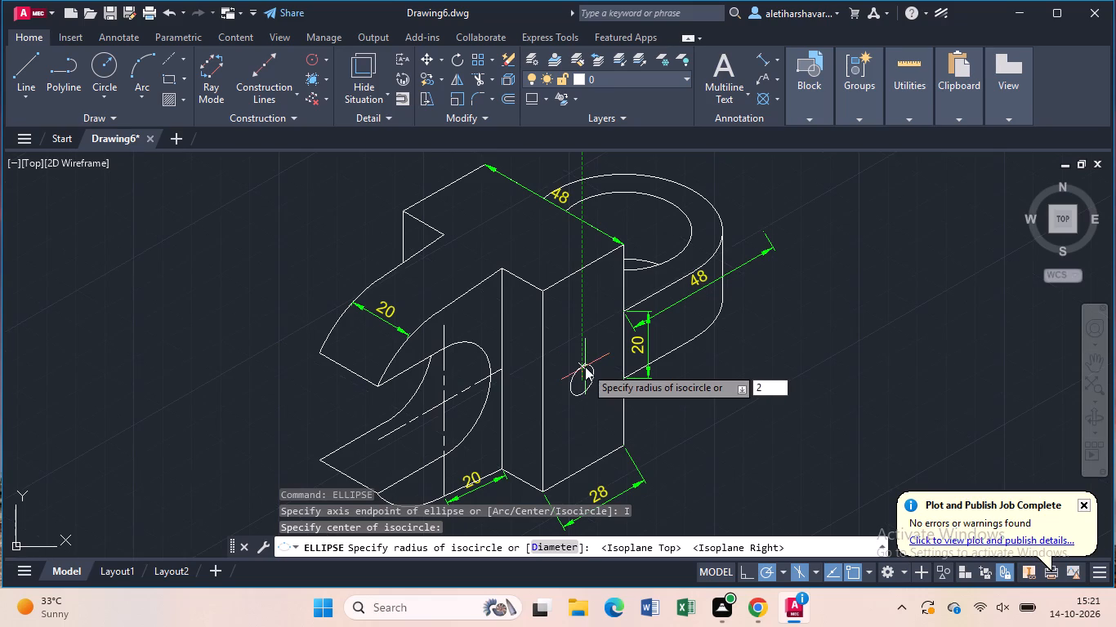
key("Return")
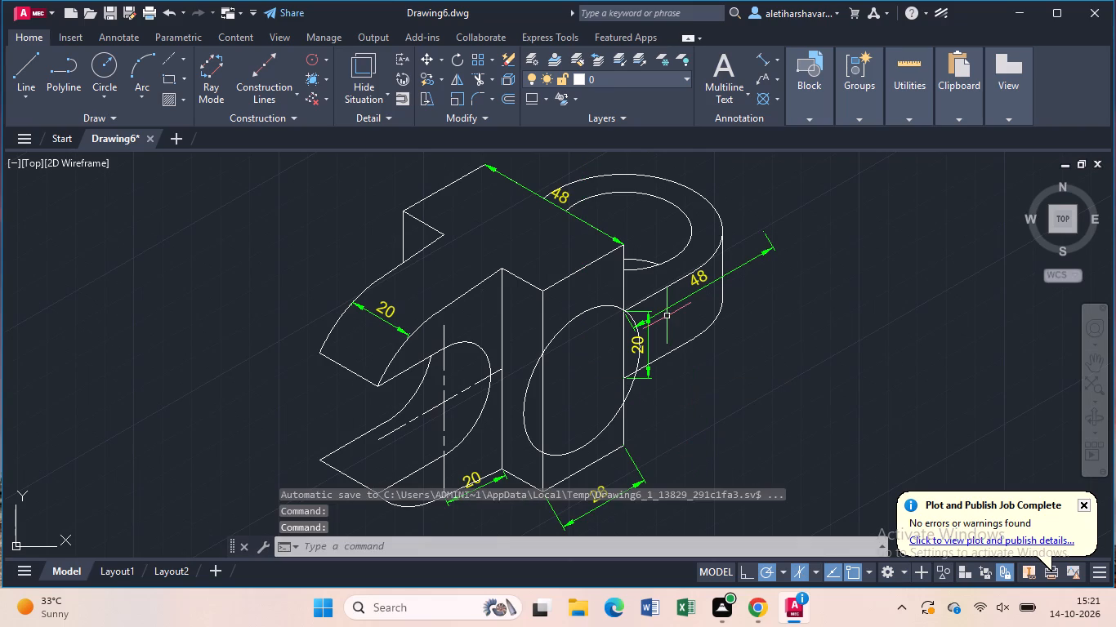
key("Escape")
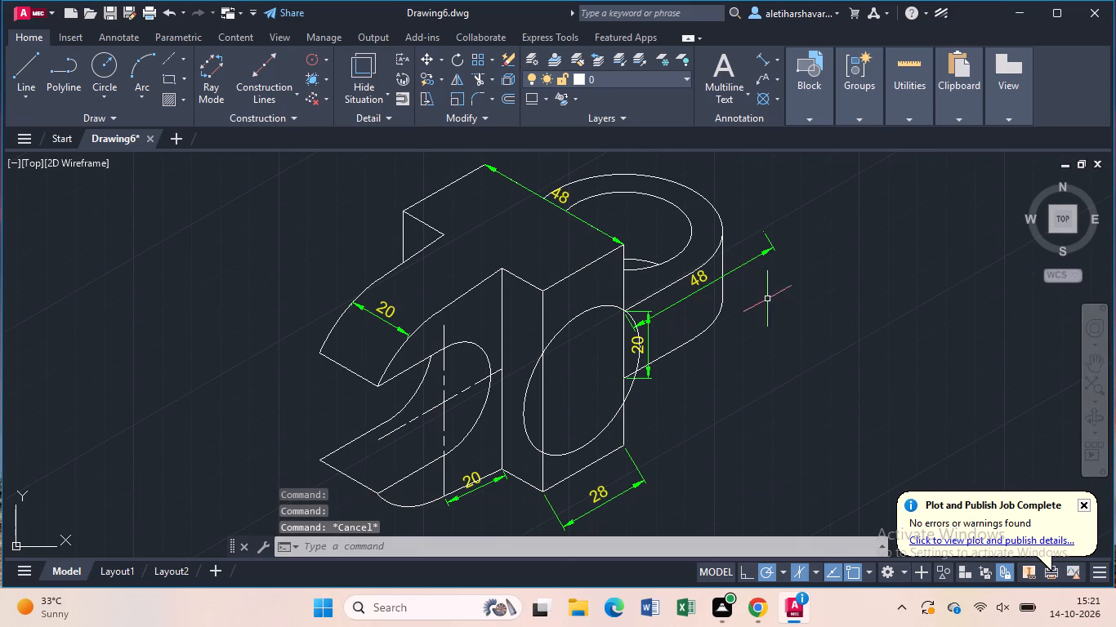
Trim away all portions of the radius 20 isocircle across the block's 28 wide front face.
key("t")
key("r")
key("Return")
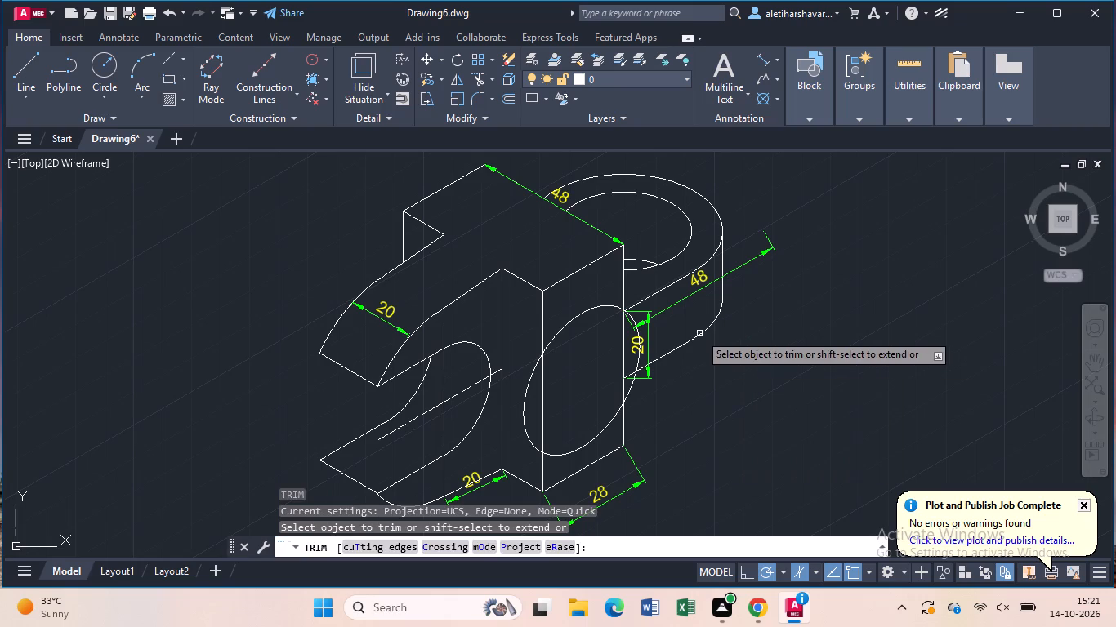
left_click(528, 392)
scroll(634, 376, "up", 3)
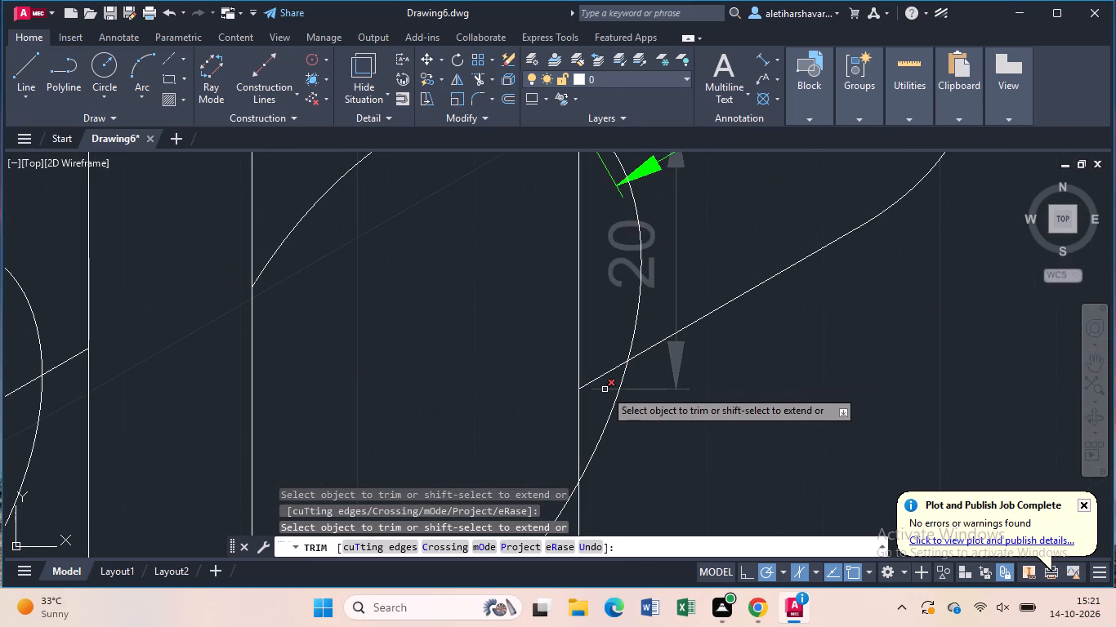
left_click(620, 383)
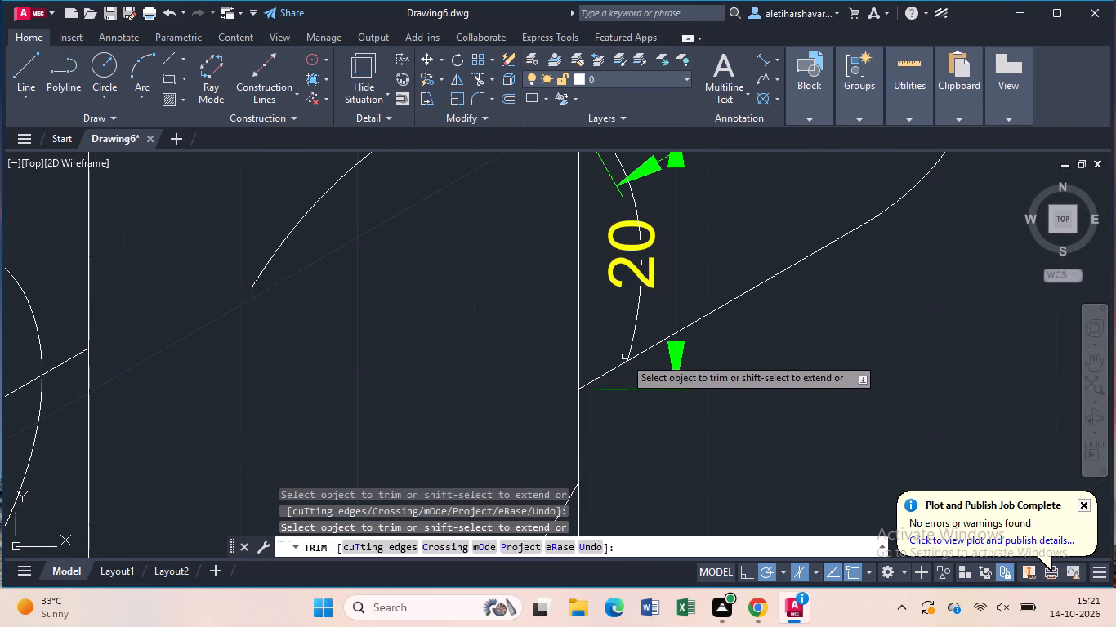
left_click(631, 345)
scroll(631, 345, "down", 1)
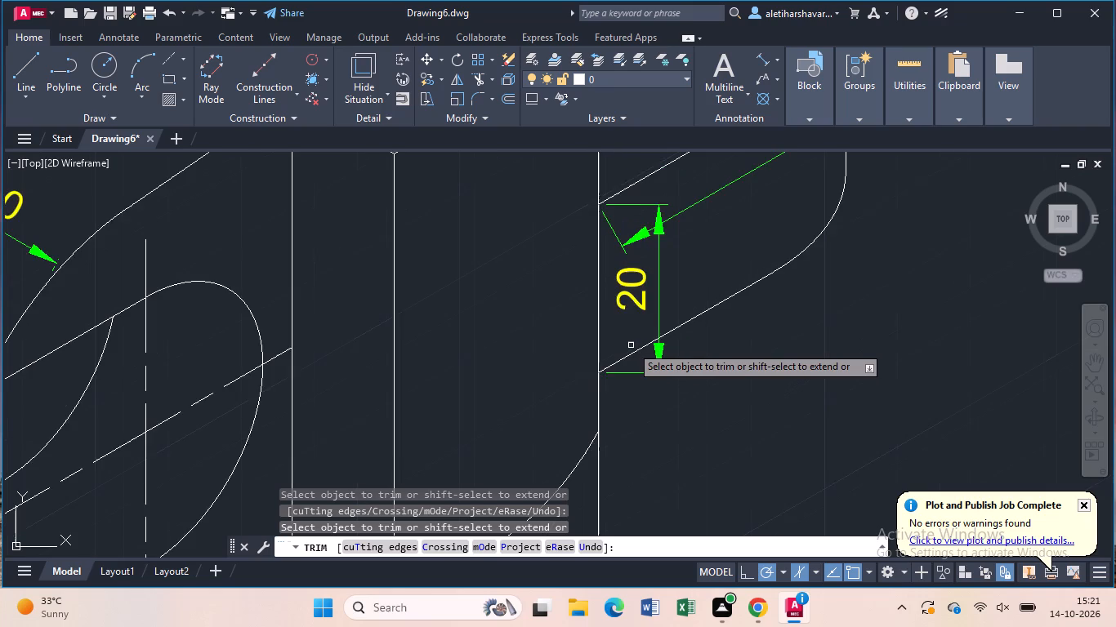
scroll(631, 345, "down", 3)
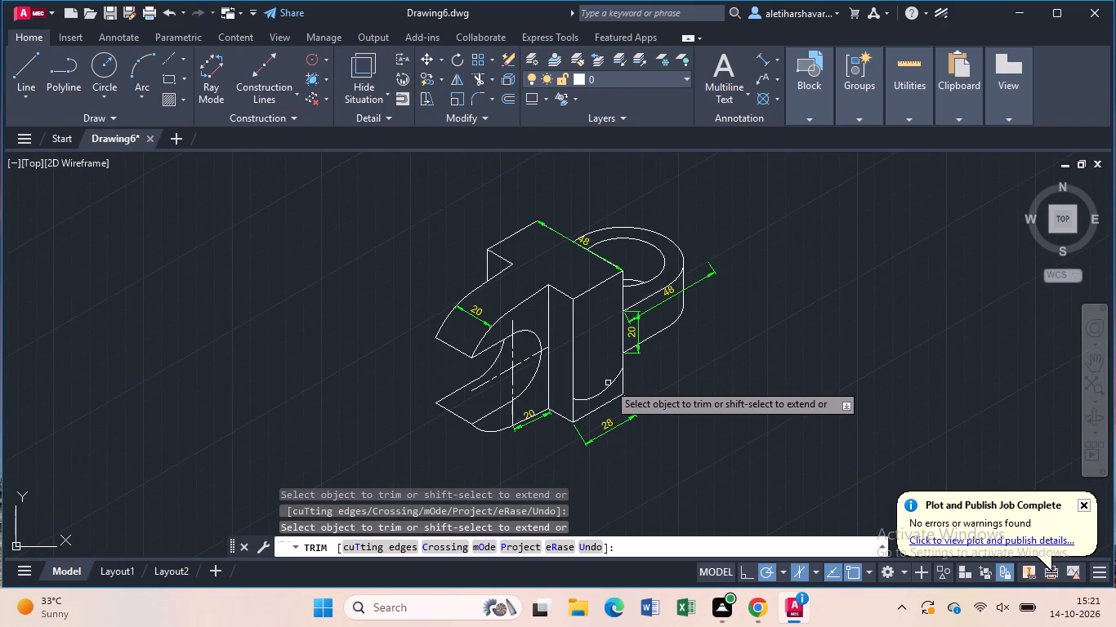
left_click(608, 383)
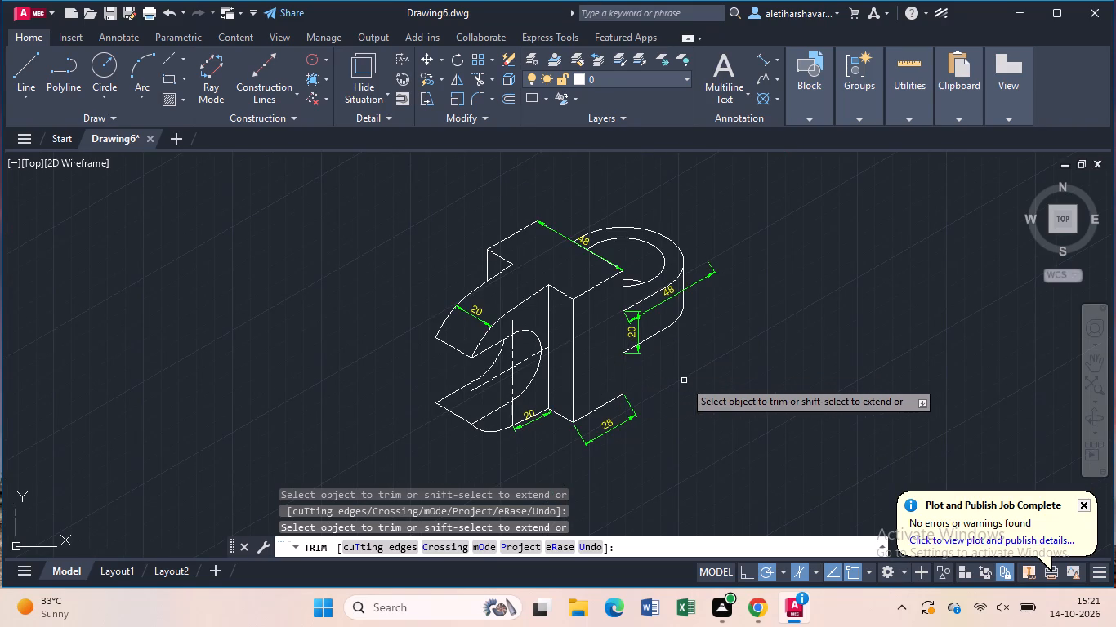
key("Escape")
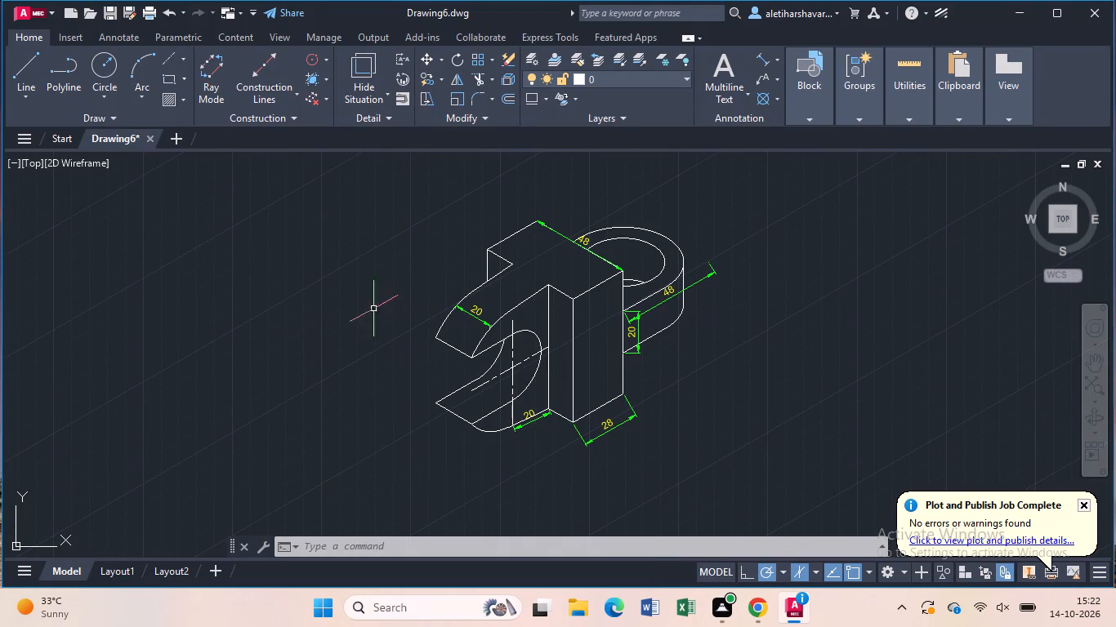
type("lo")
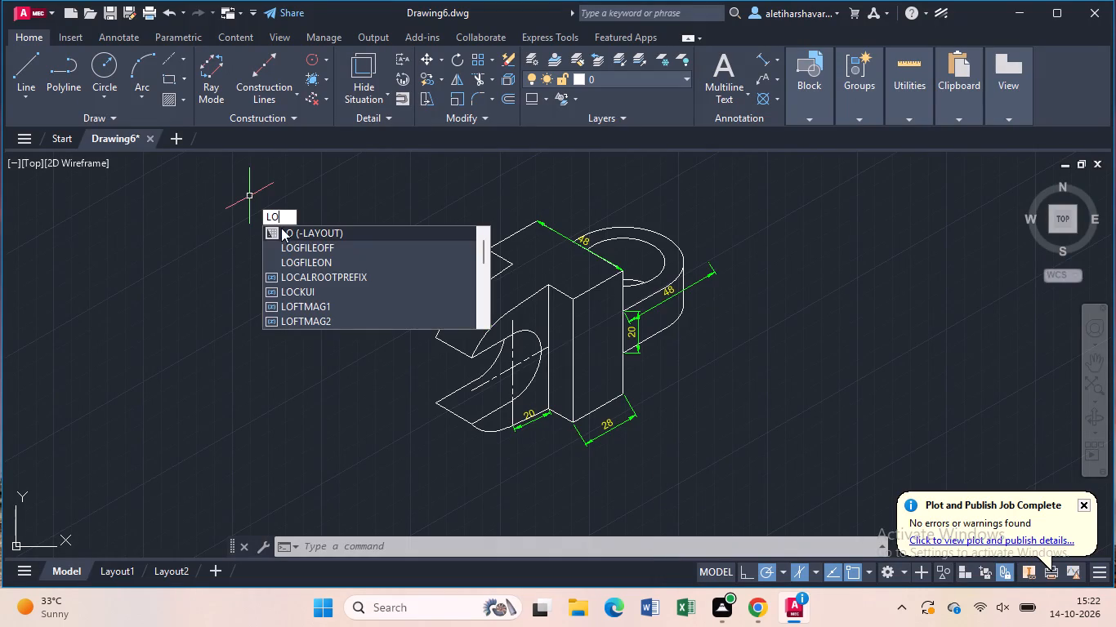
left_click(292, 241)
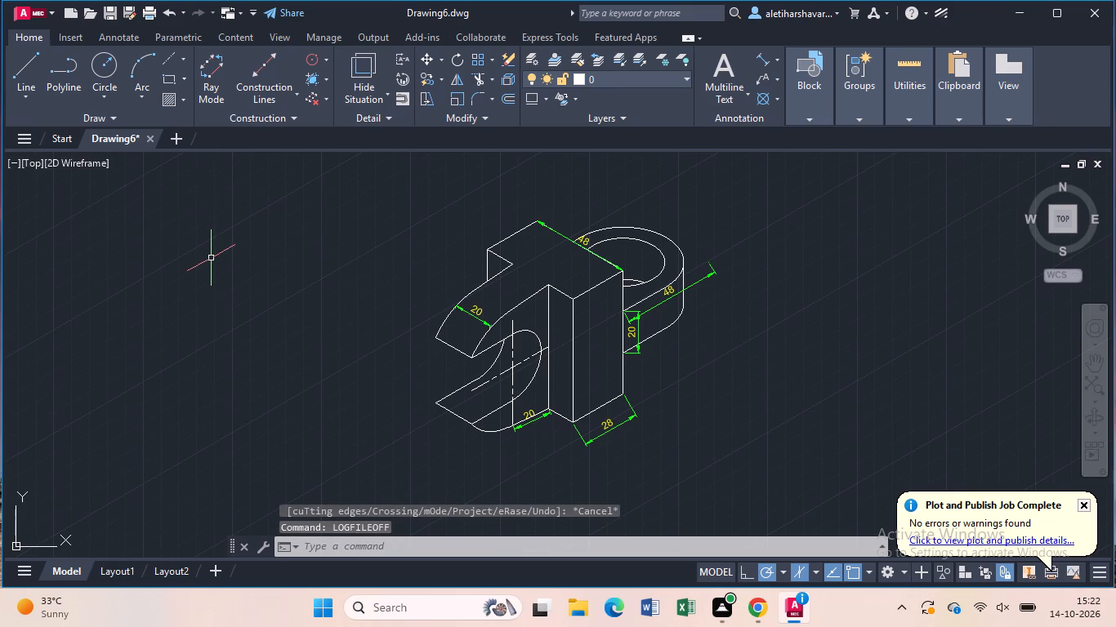
Save the drawing in Documents under the file name curved bracket.
key("ctrl+s")
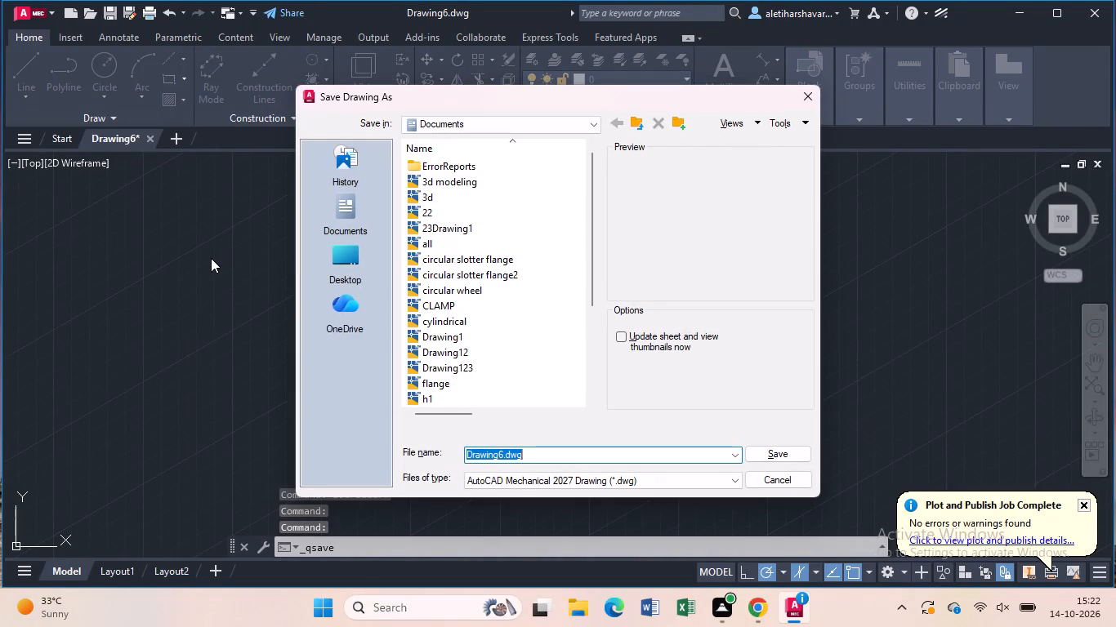
key("BackSpace")
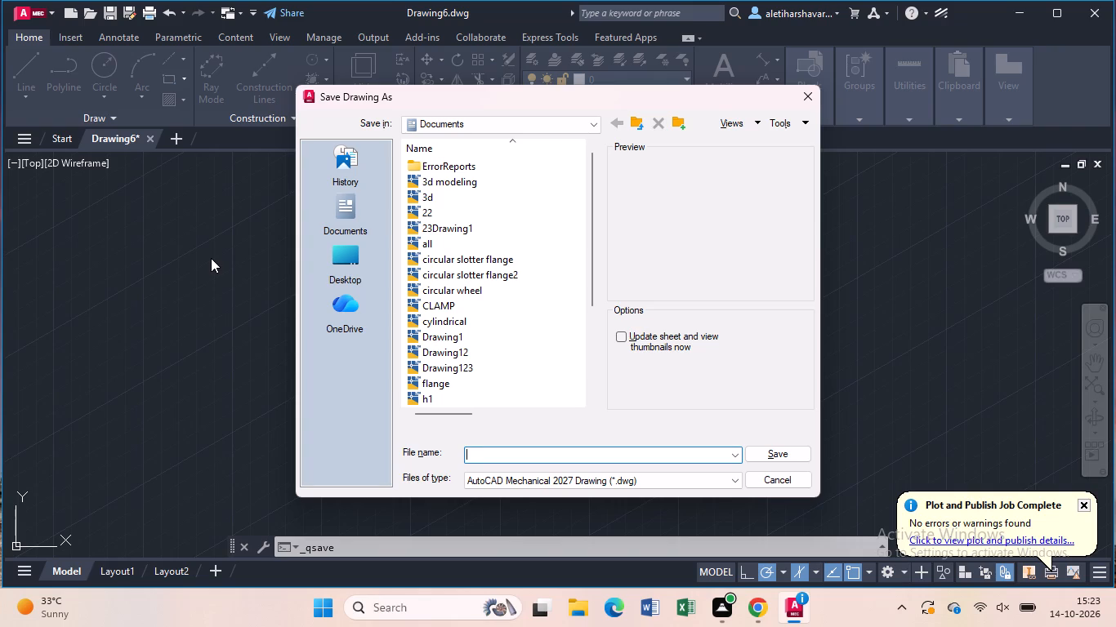
type("cur")
type("ved")
key("space")
type("bracket")
left_click(787, 457)
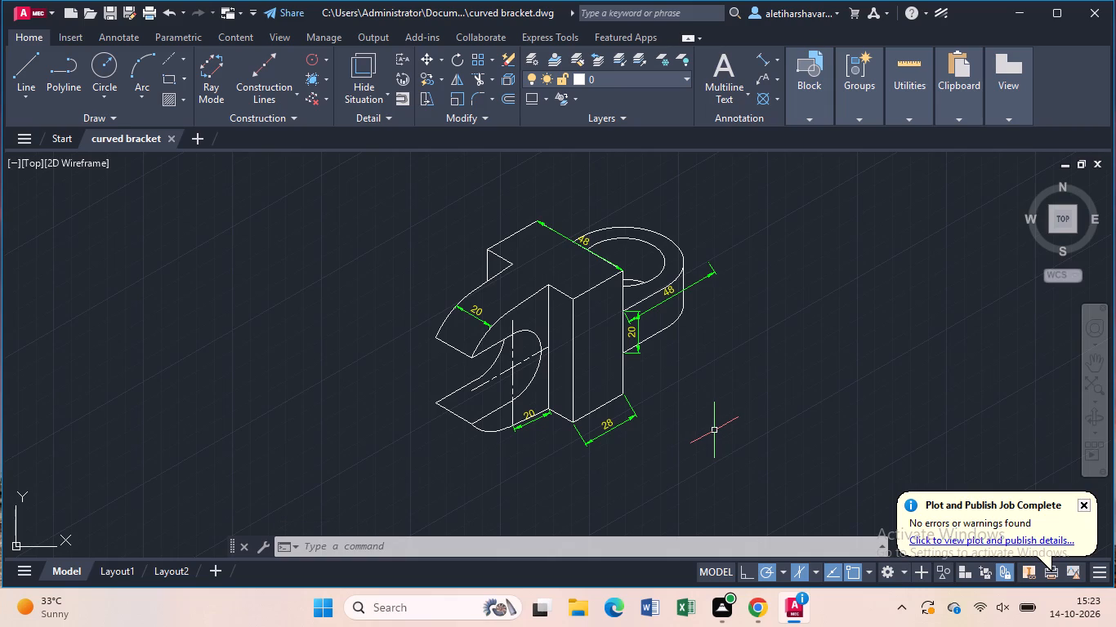
Set up a plot with DWG To PDF.pc3, ISO A4 (297.00 x 210.00 MM) paper, centred plot and landscape orientation.
type("pl")
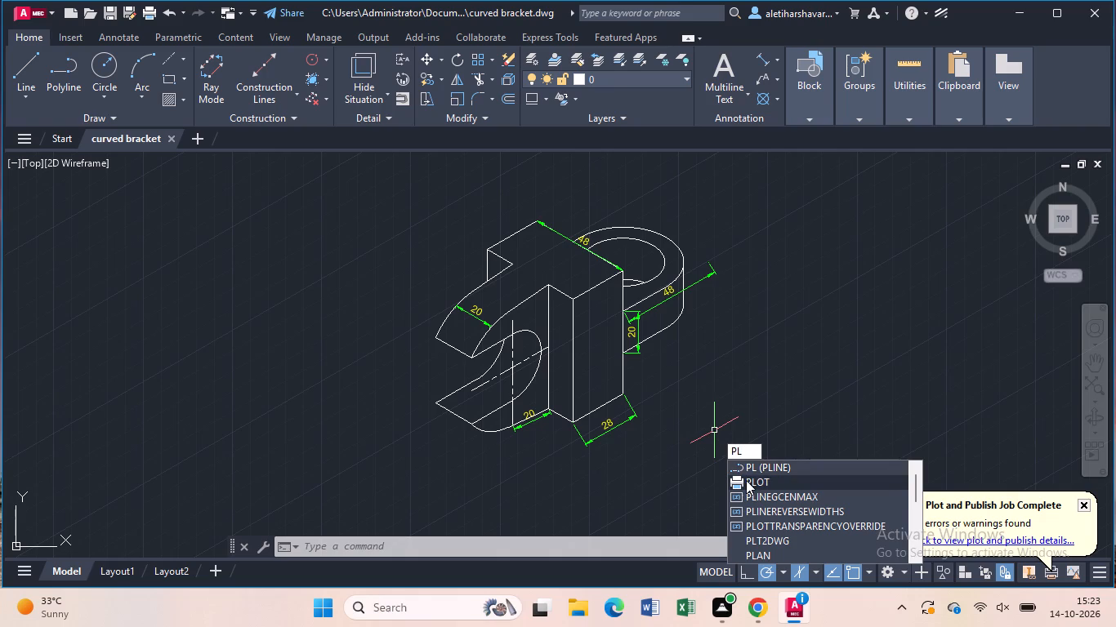
left_click(746, 480)
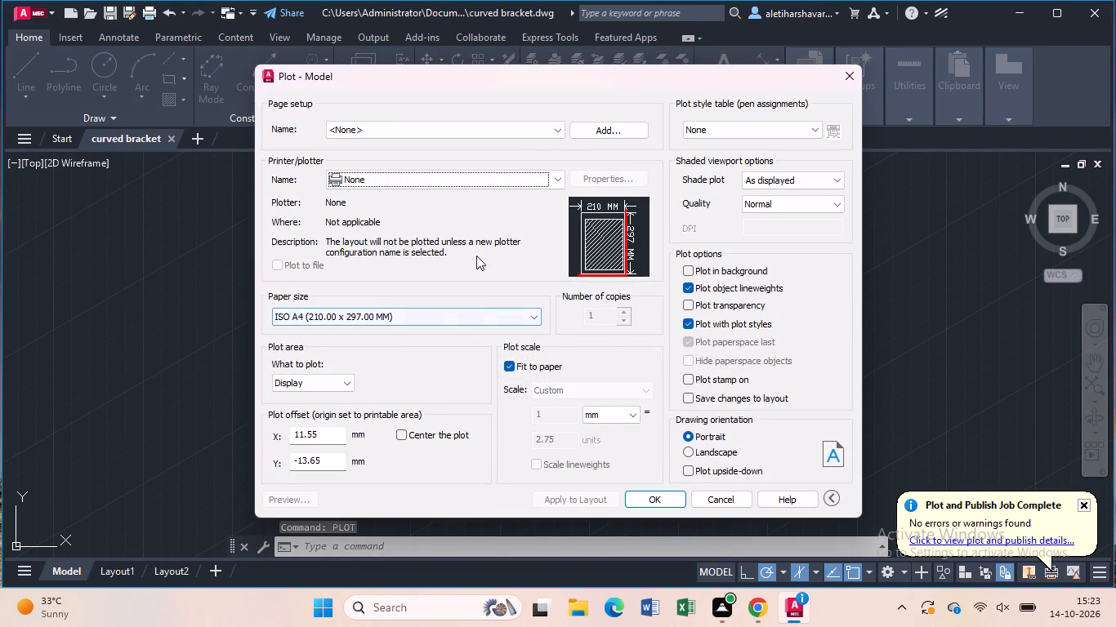
left_click(556, 175)
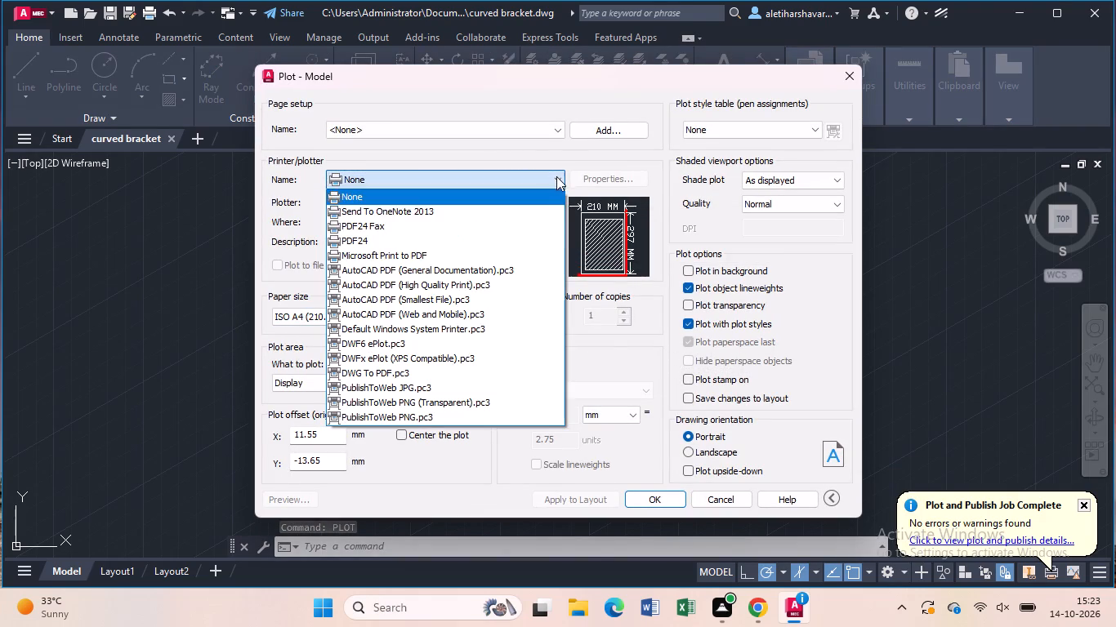
left_click(411, 367)
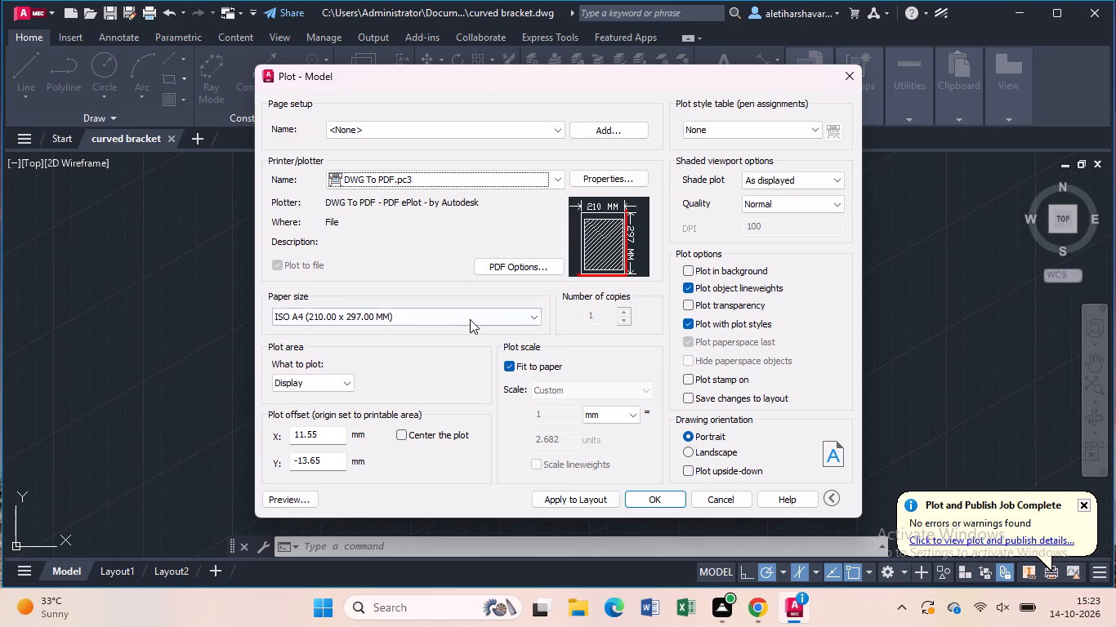
left_click(530, 323)
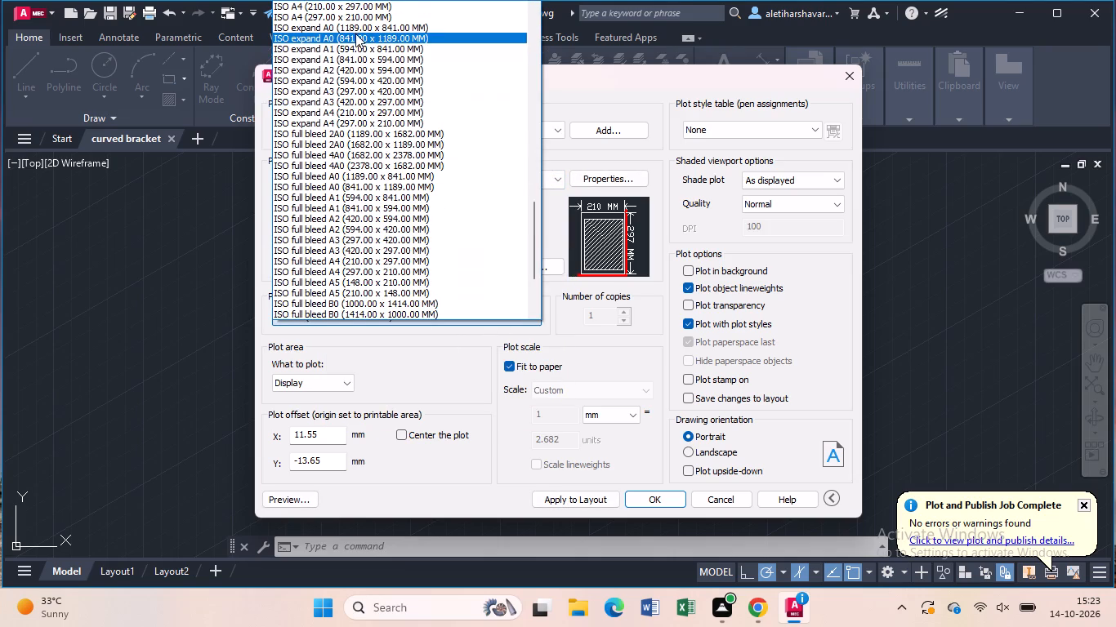
left_click(350, 21)
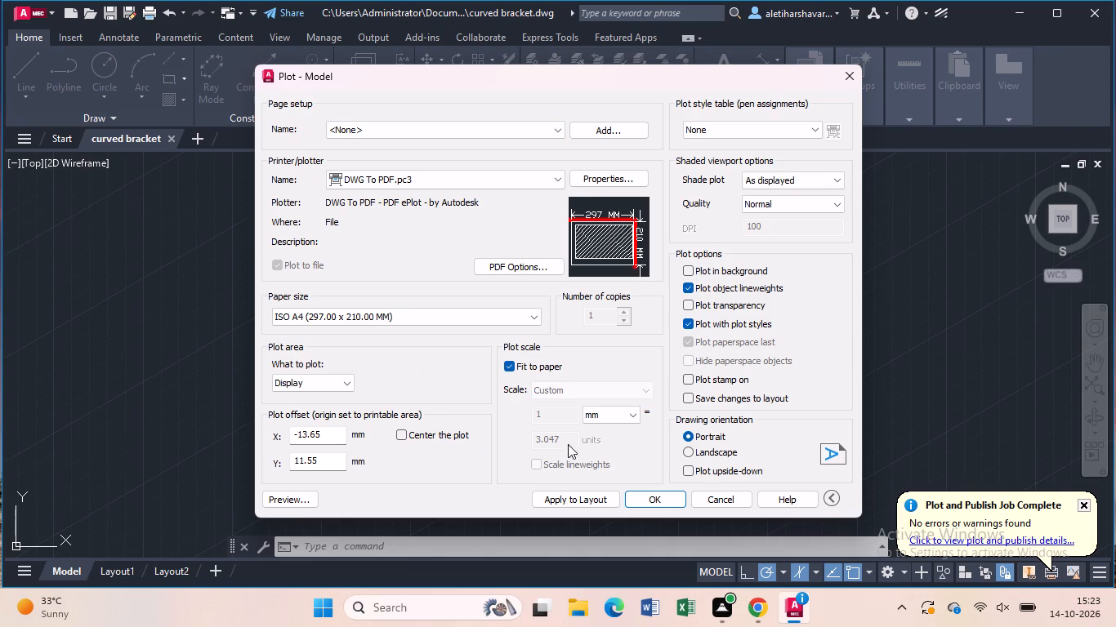
left_click(403, 434)
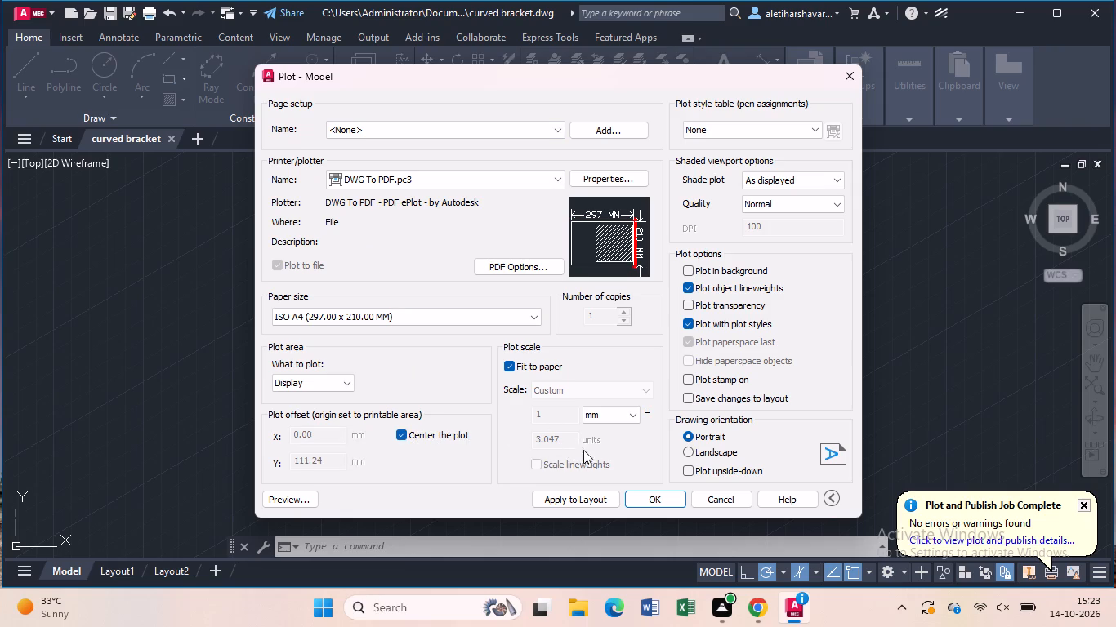
left_click(690, 456)
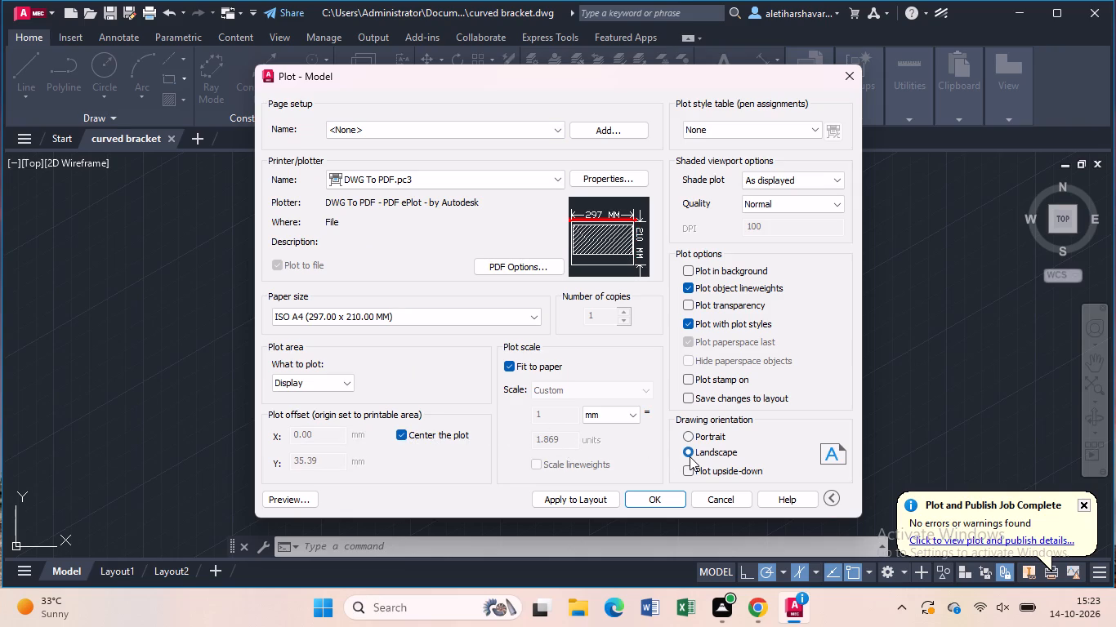
Set the plot area to a window enclosing the whole isometric bracket and its dimensions.
left_click(351, 376)
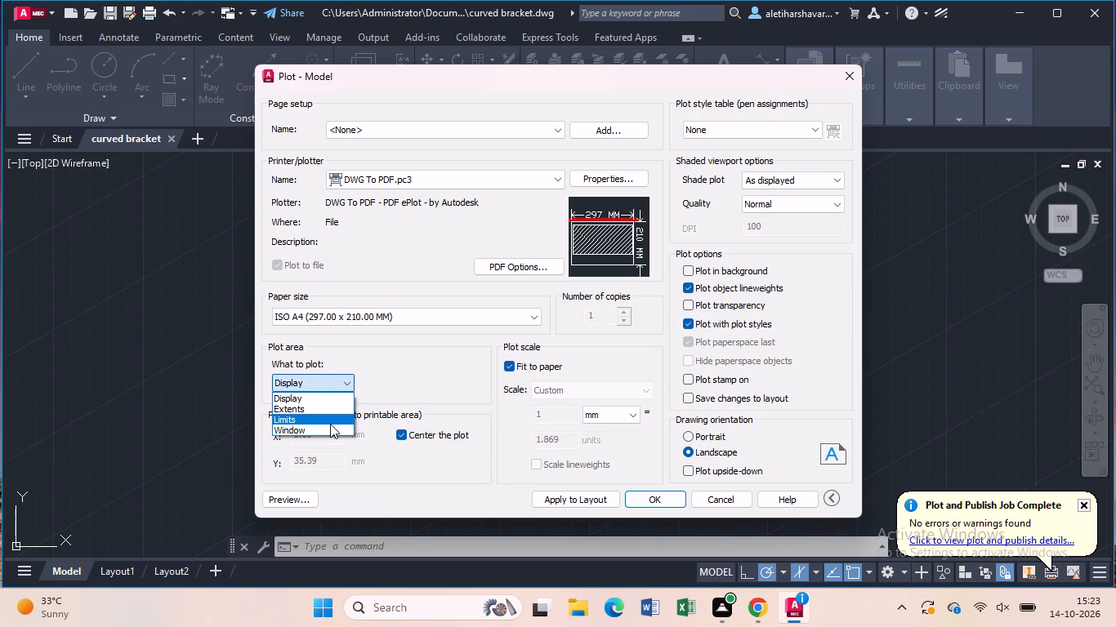
left_click(330, 429)
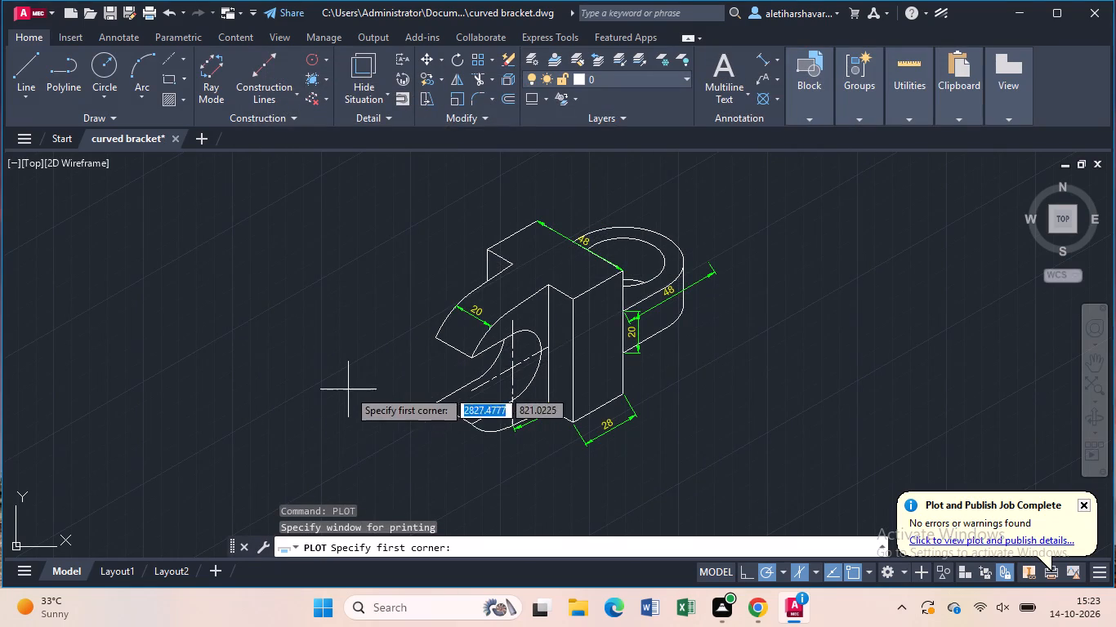
left_click(356, 198)
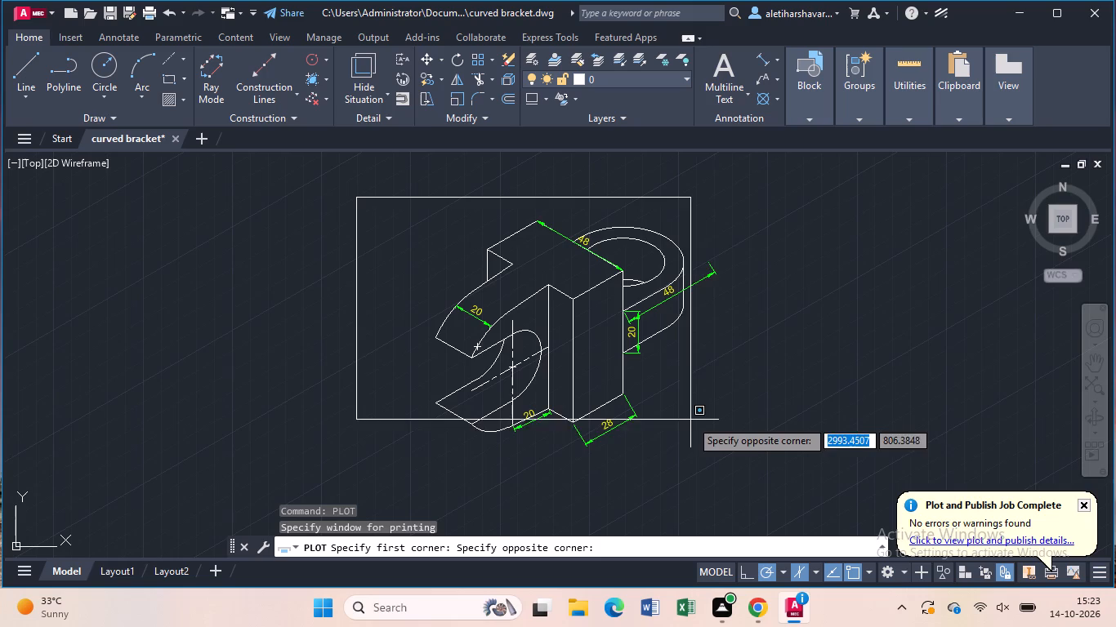
left_click(724, 460)
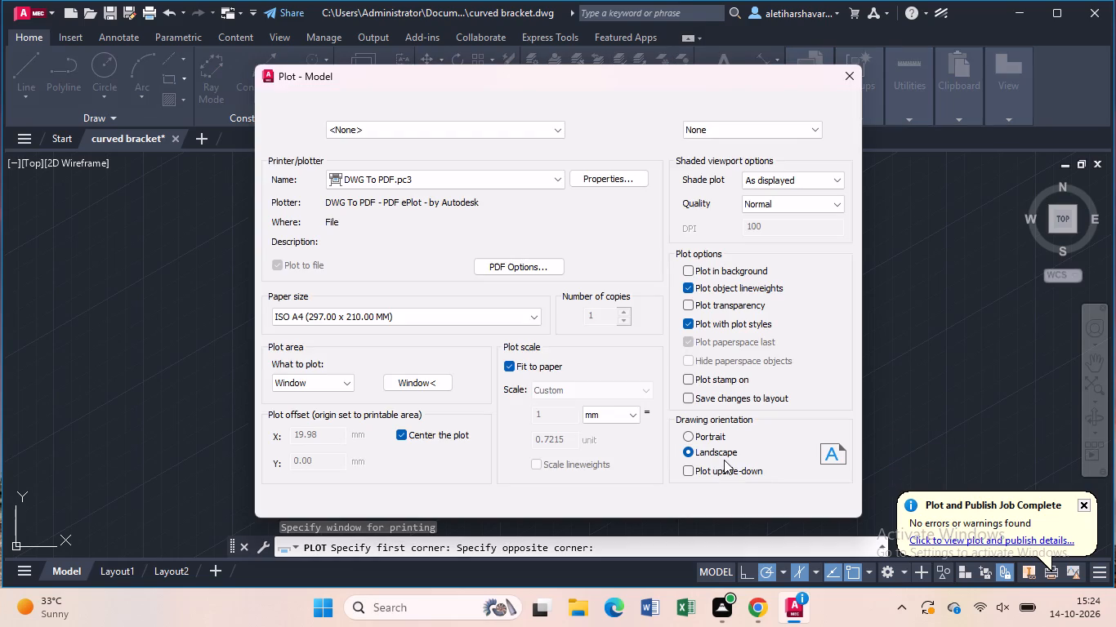
Plot the drawing to curved bracket-Model.pdf in Documents, and close the PDF once it opens.
left_click(656, 497)
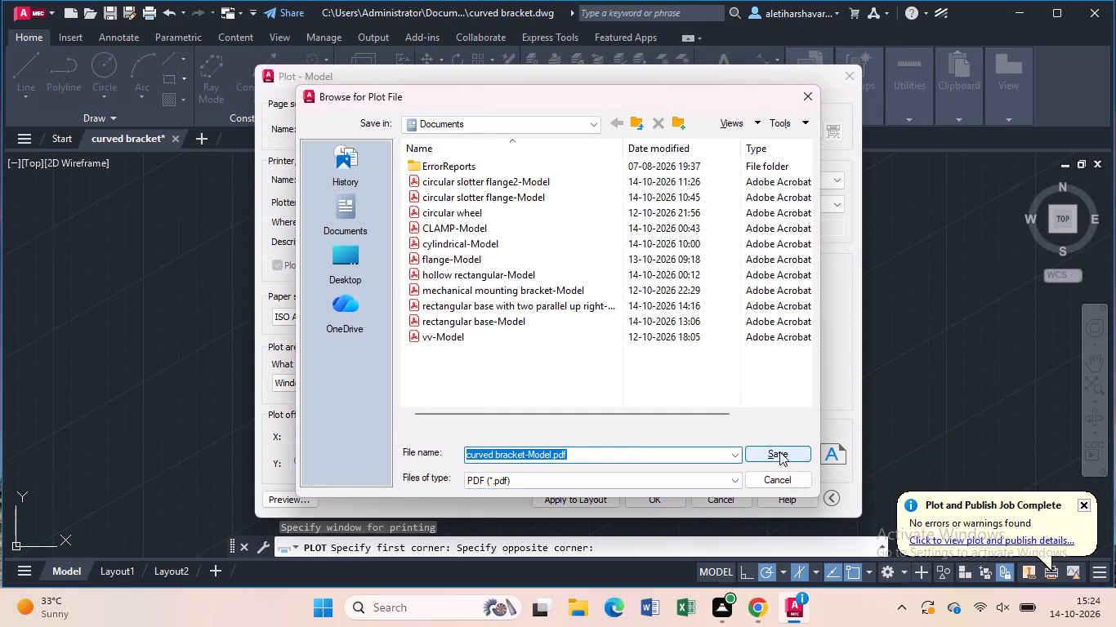
left_click(779, 451)
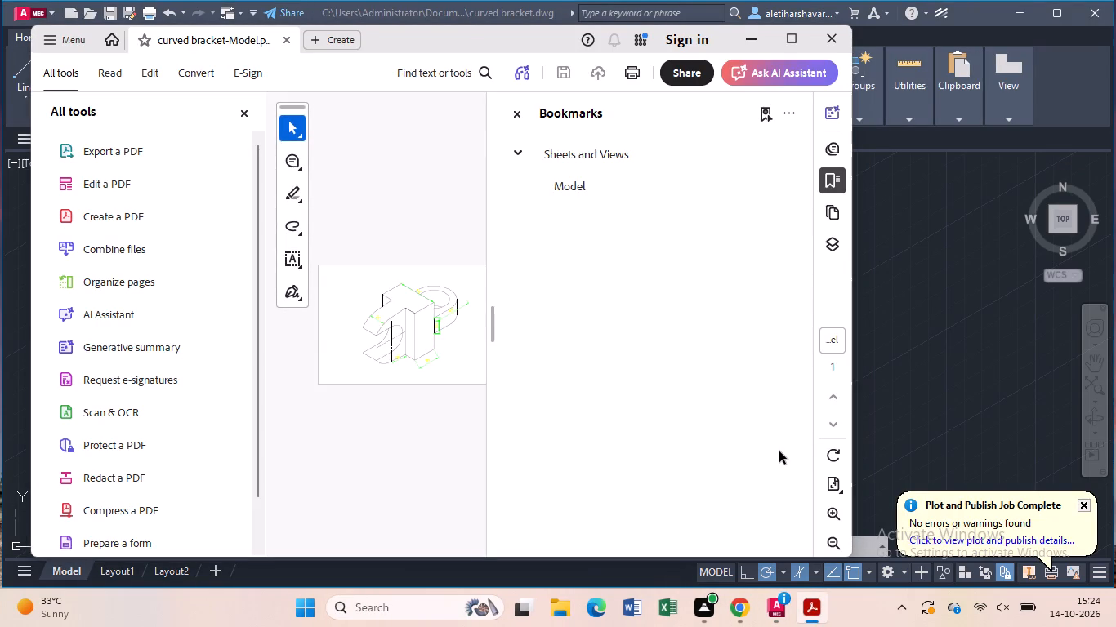
left_click(817, 45)
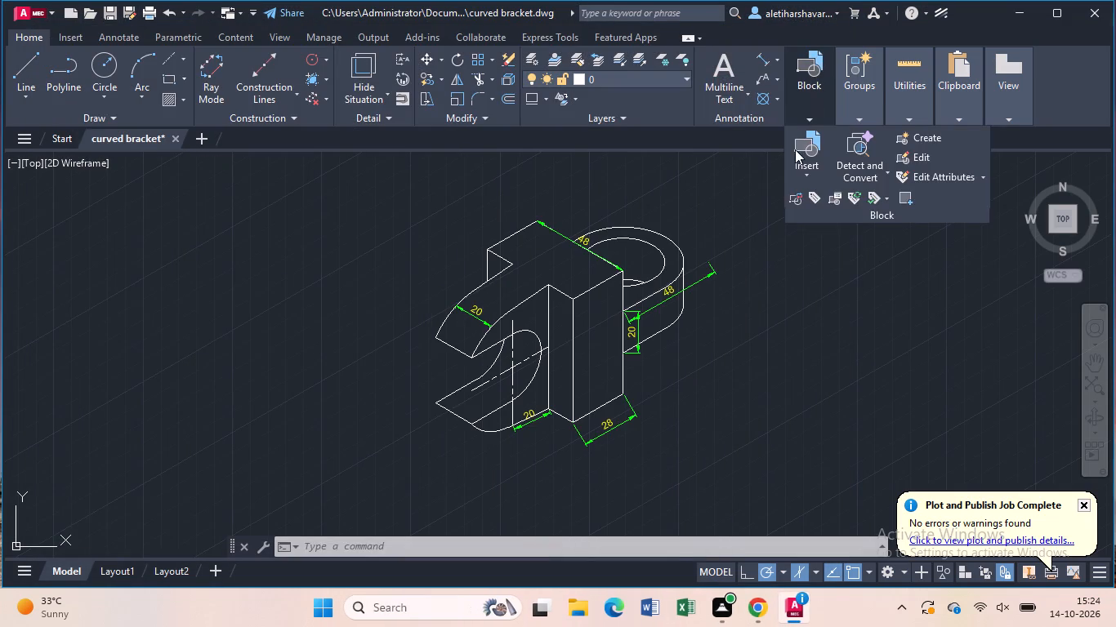